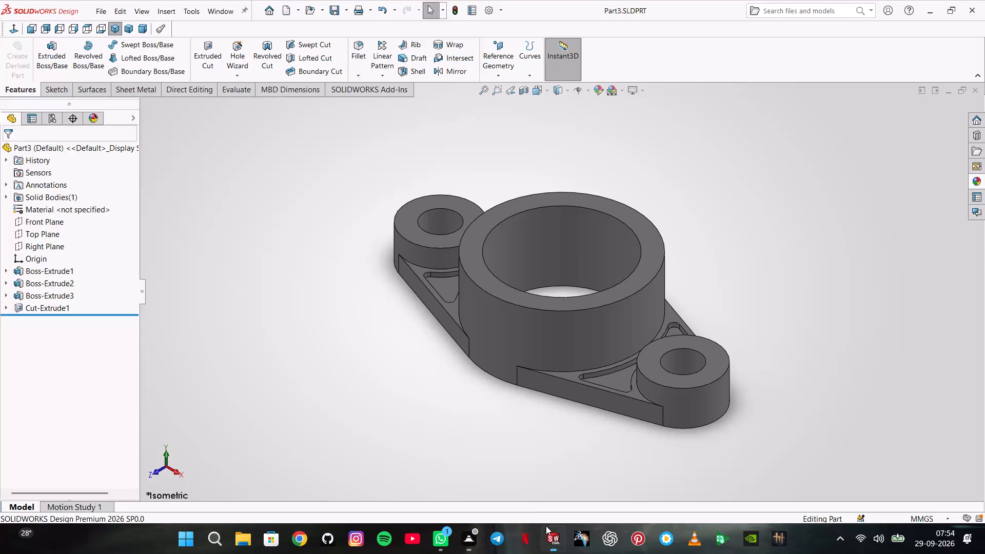
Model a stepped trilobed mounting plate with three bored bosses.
Create a new part document.
left_click(93, 6)
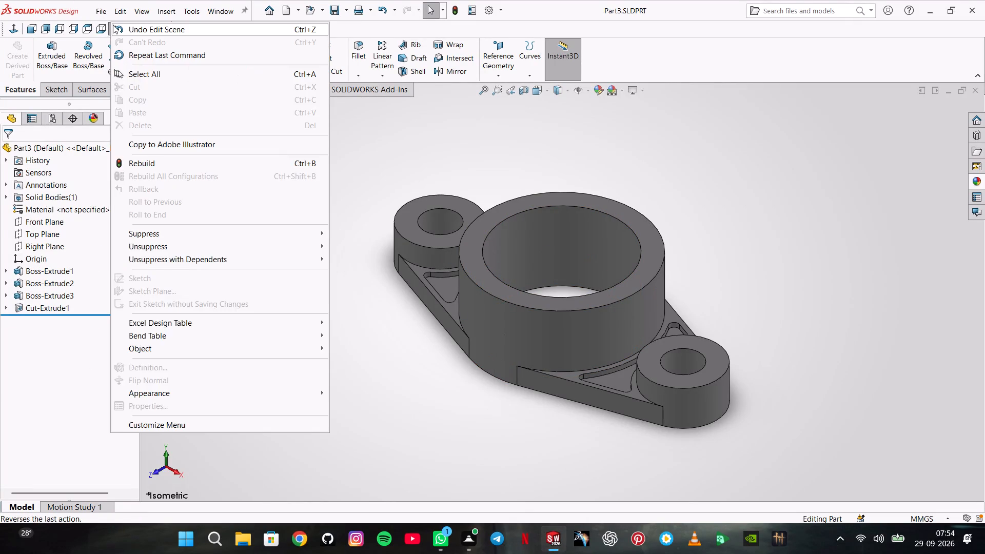
left_click(108, 25)
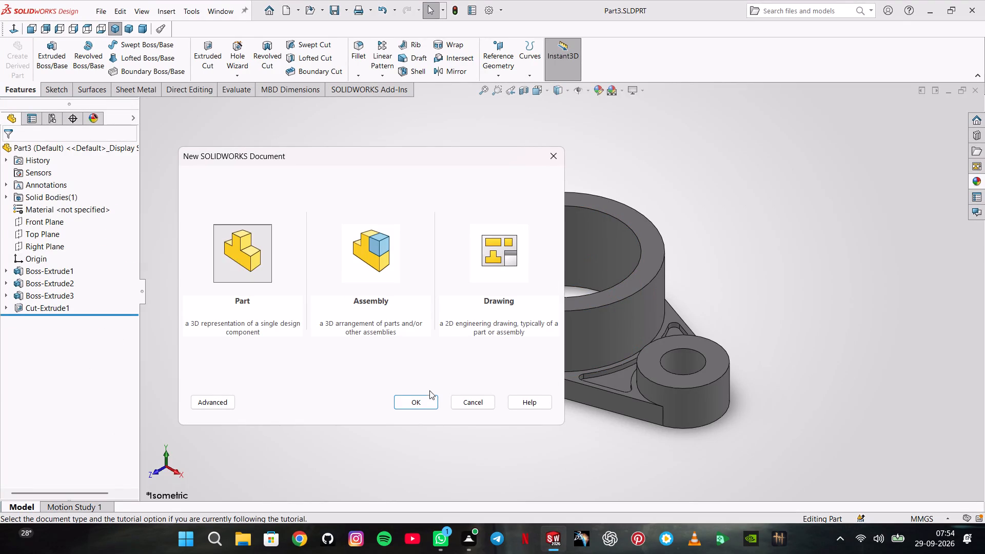
left_click(428, 397)
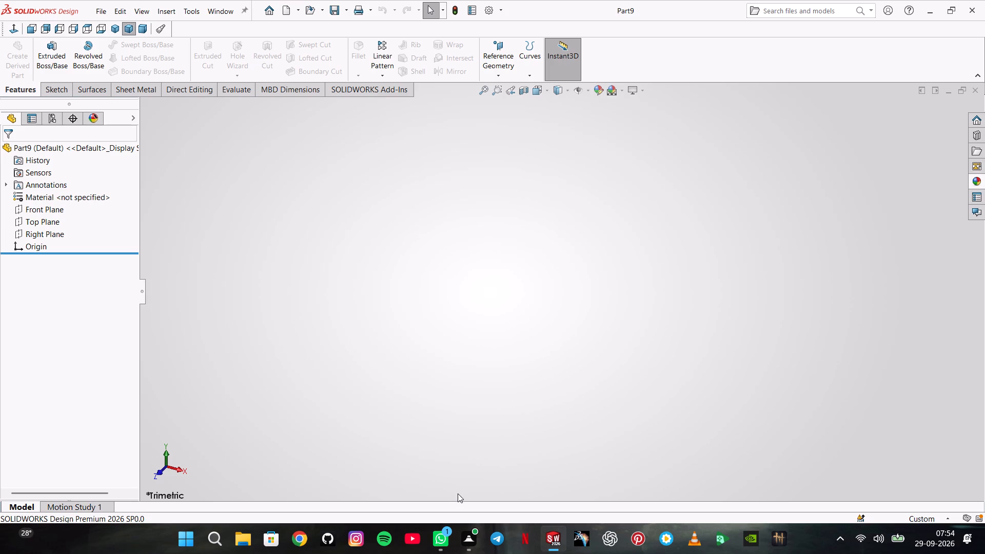
Start a sketch on the Top Plane and draw a circle centred on the origin with a radius of about 87 mm.
left_click(65, 222)
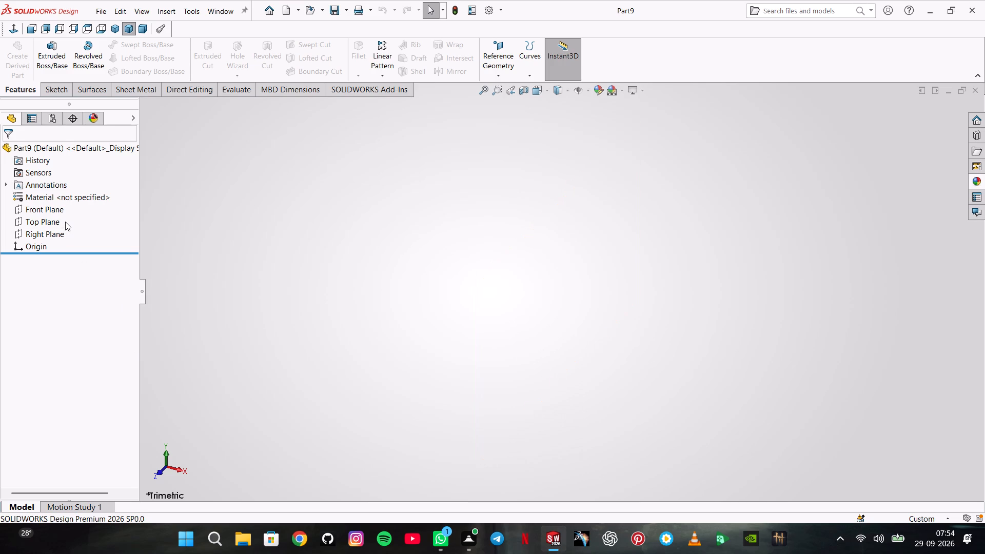
left_click(62, 221)
left_click(56, 221)
left_click(67, 209)
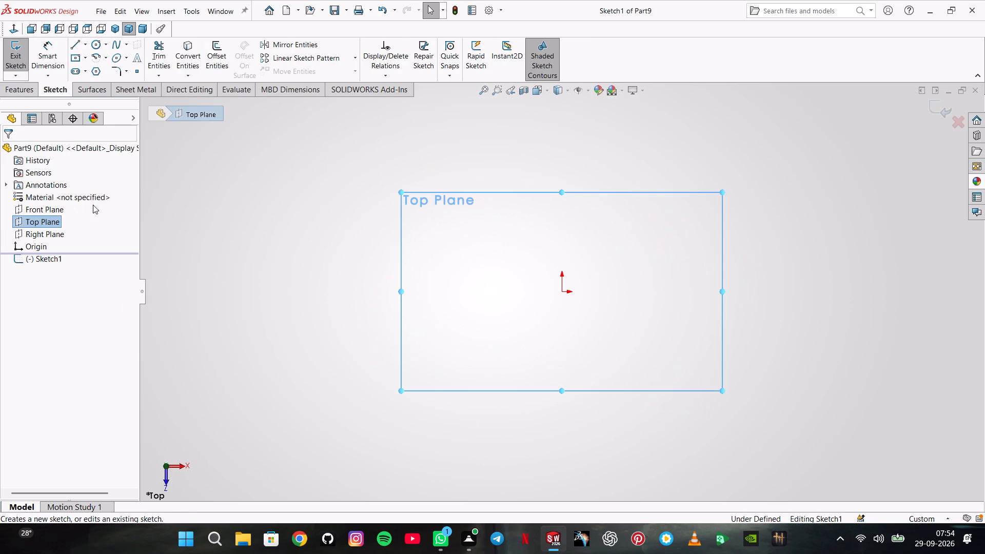
left_click_drag(92, 39, 84, 42)
left_click(90, 43)
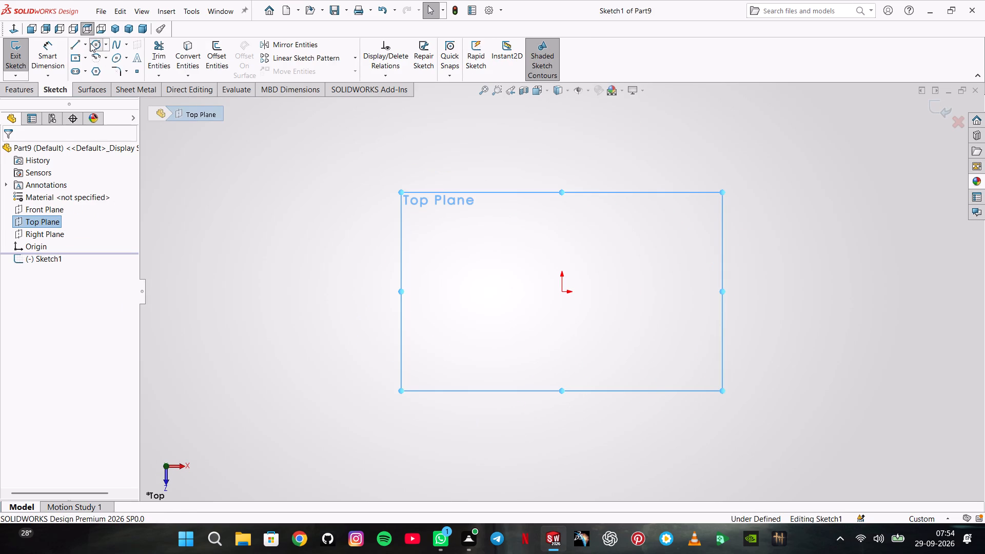
left_click(562, 292)
left_click(653, 419)
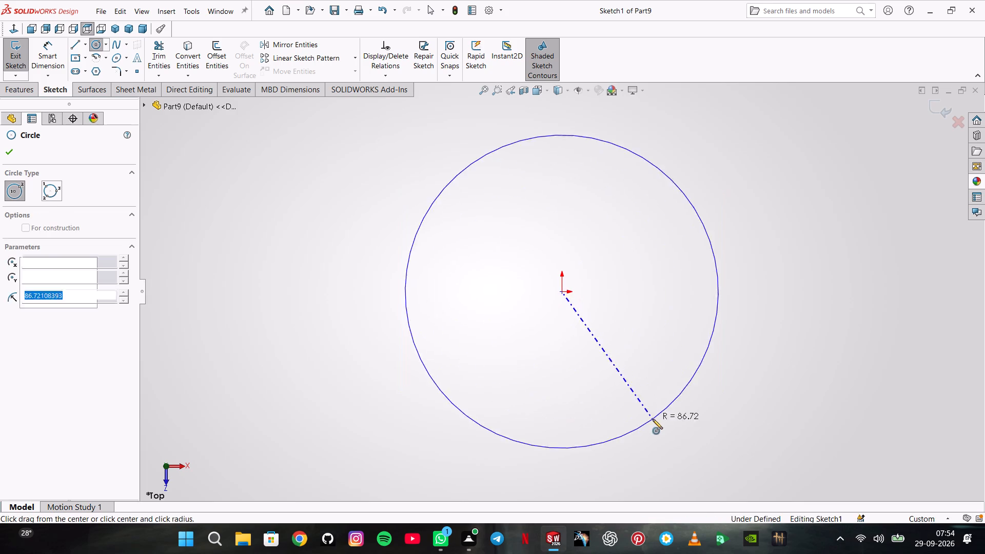
Dimension the circle's diameter as 43*2, giving 86 mm.
left_click(49, 49)
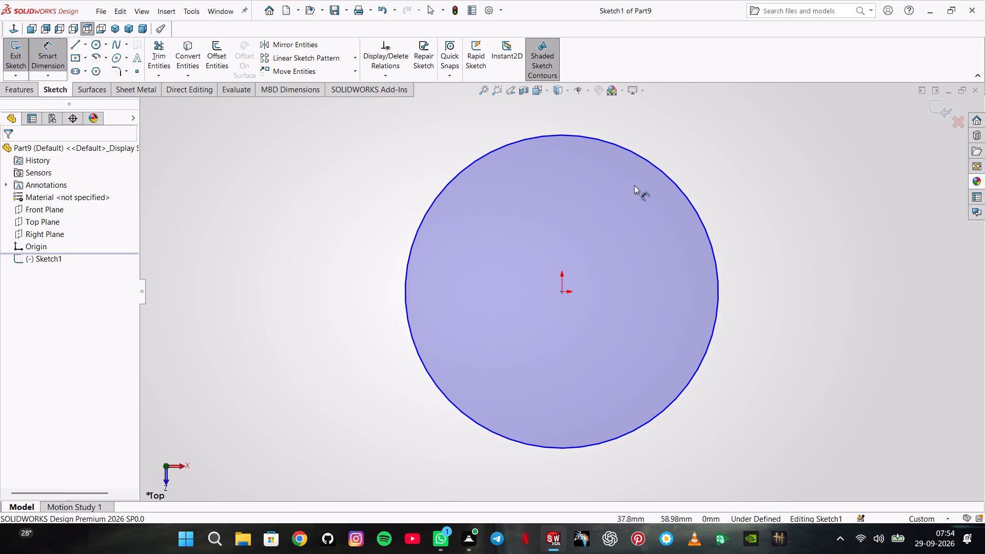
left_click(670, 176)
left_click(780, 177)
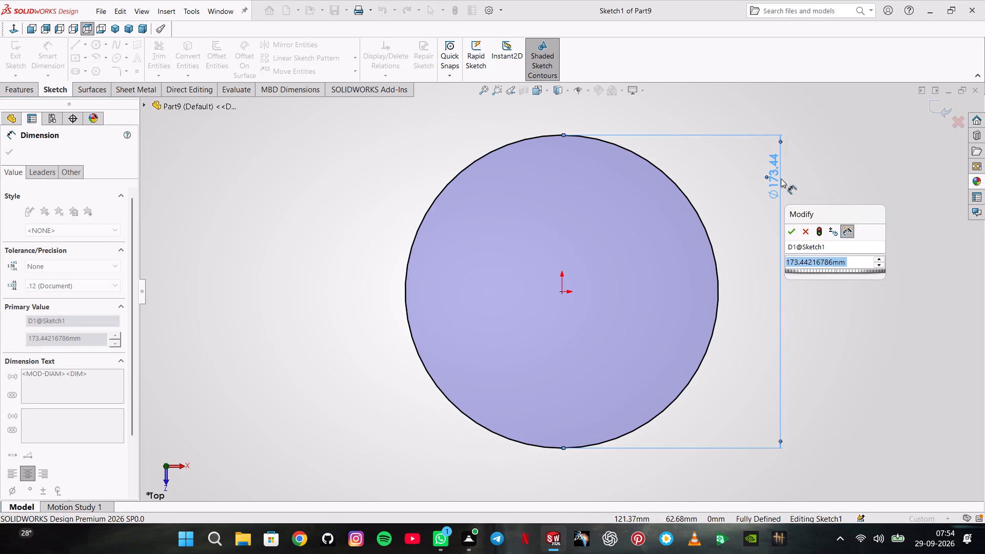
key("4")
type("3*2")
key("Return")
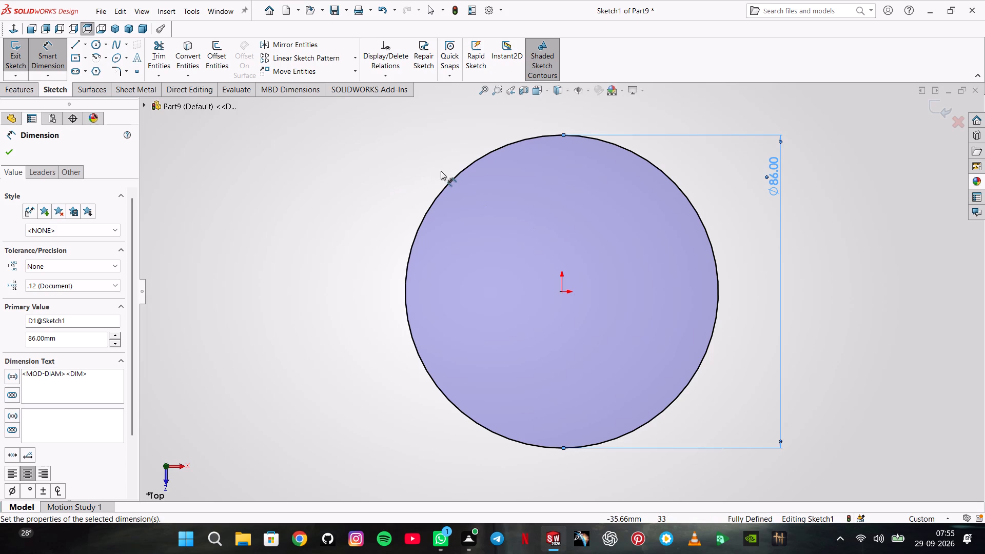
key("Escape")
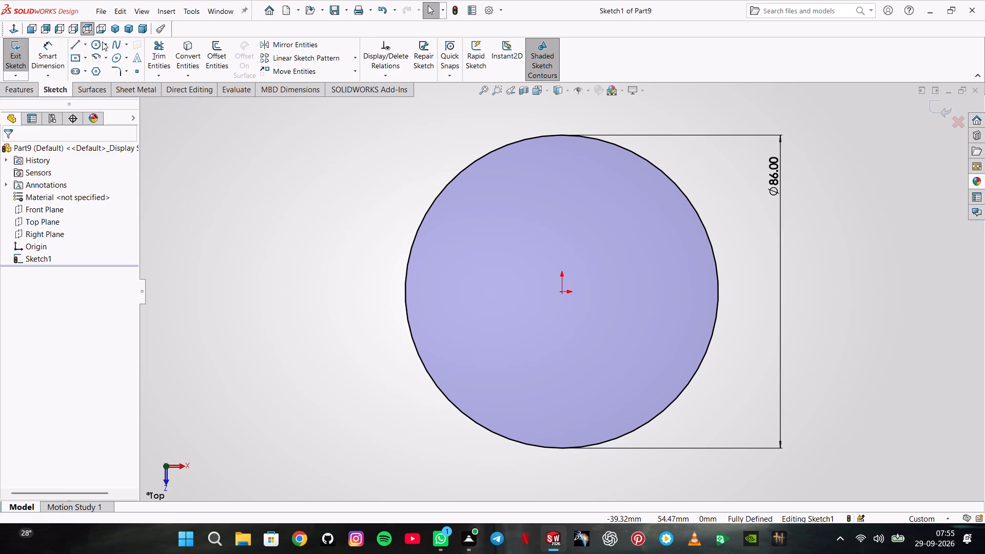
Sketch a small circle centred on the top quadrant point of the 86 mm circle and dimension its diameter to 6 mm.
left_click(102, 42)
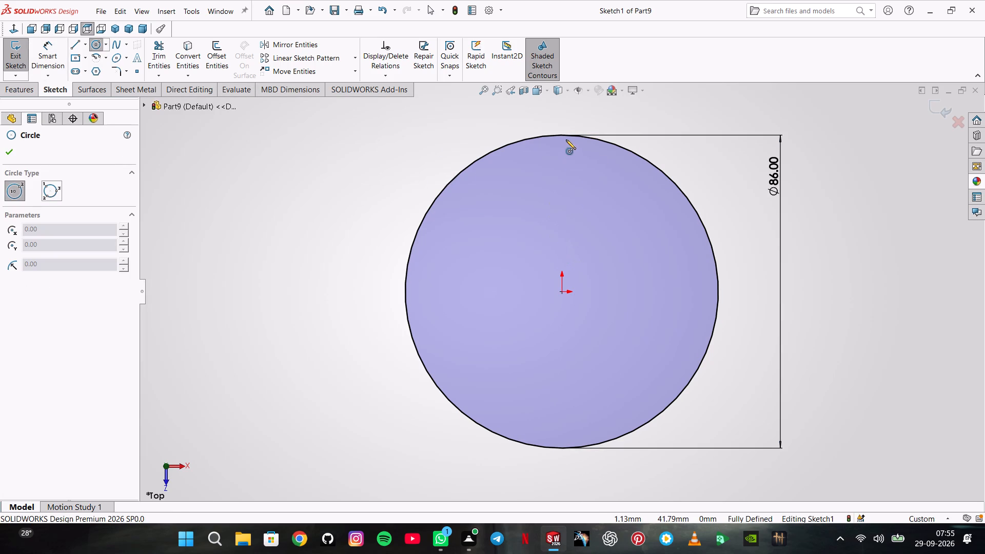
left_click(564, 135)
left_click(573, 159)
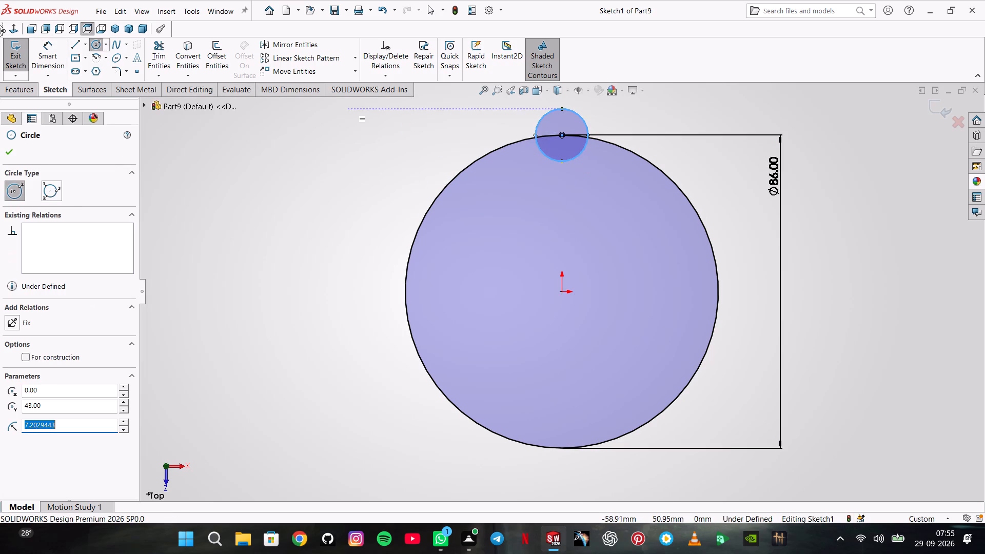
left_click(55, 44)
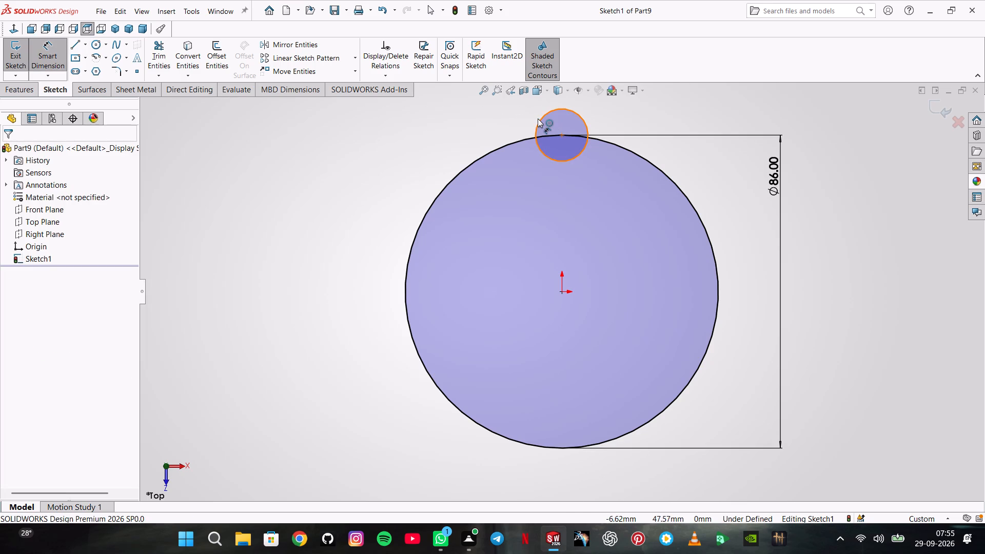
left_click(538, 118)
left_click(492, 126)
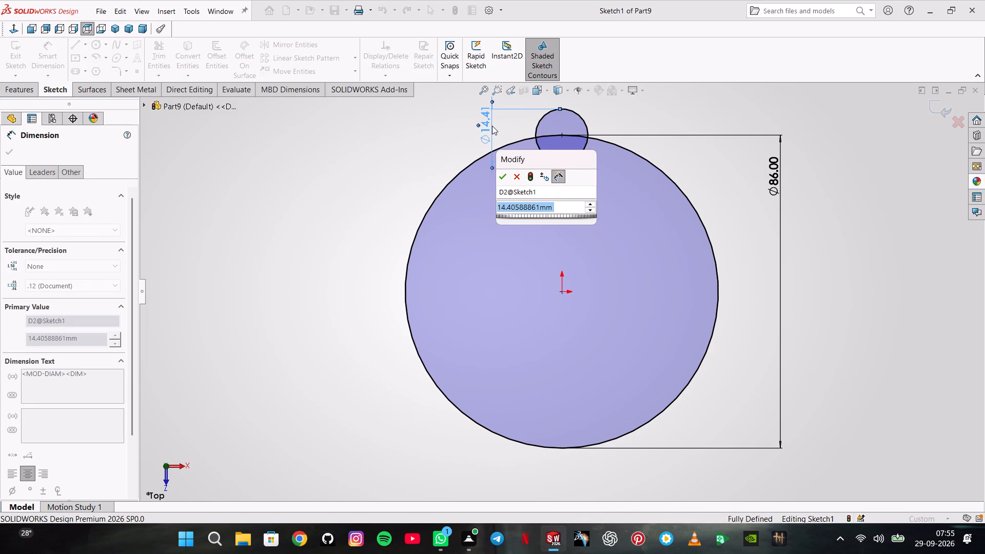
key("6")
key("Return")
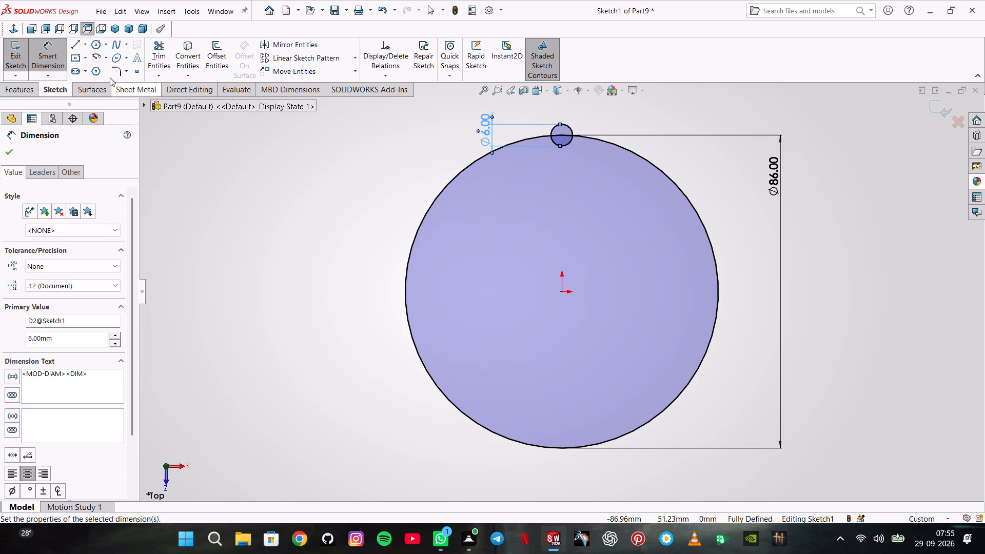
Sketch a circle concentric with the 6 mm circle and dimension its diameter to 30 mm.
left_click(99, 48)
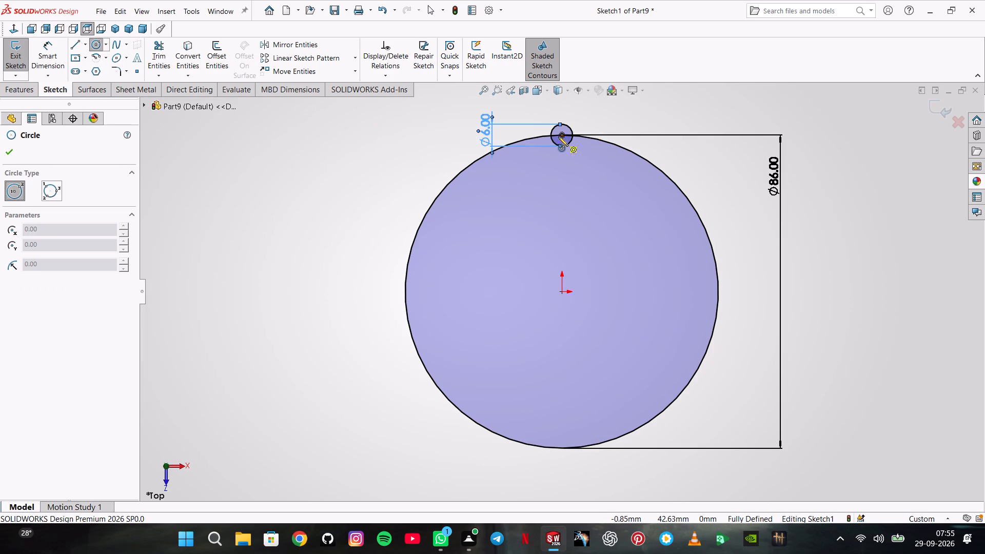
left_click(563, 137)
left_click(569, 172)
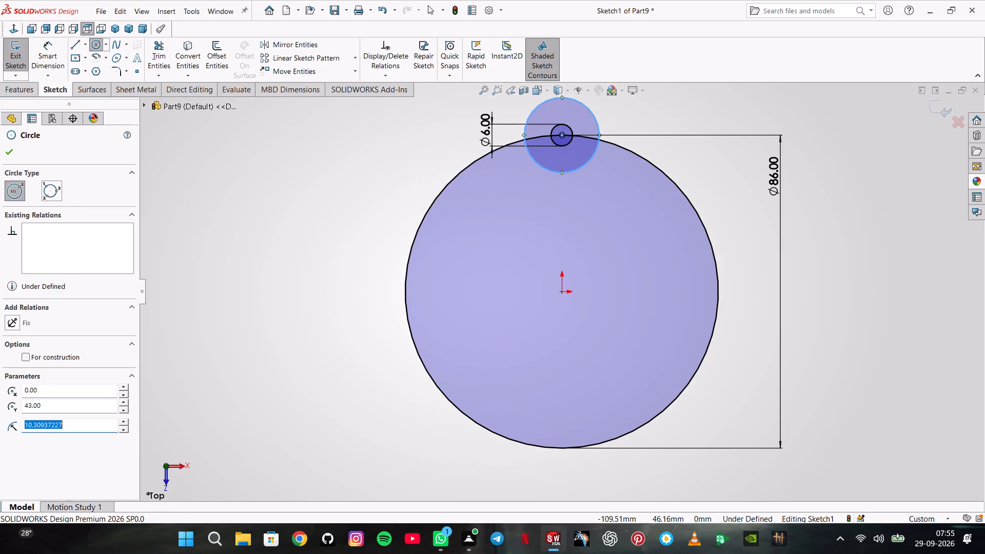
left_click(63, 65)
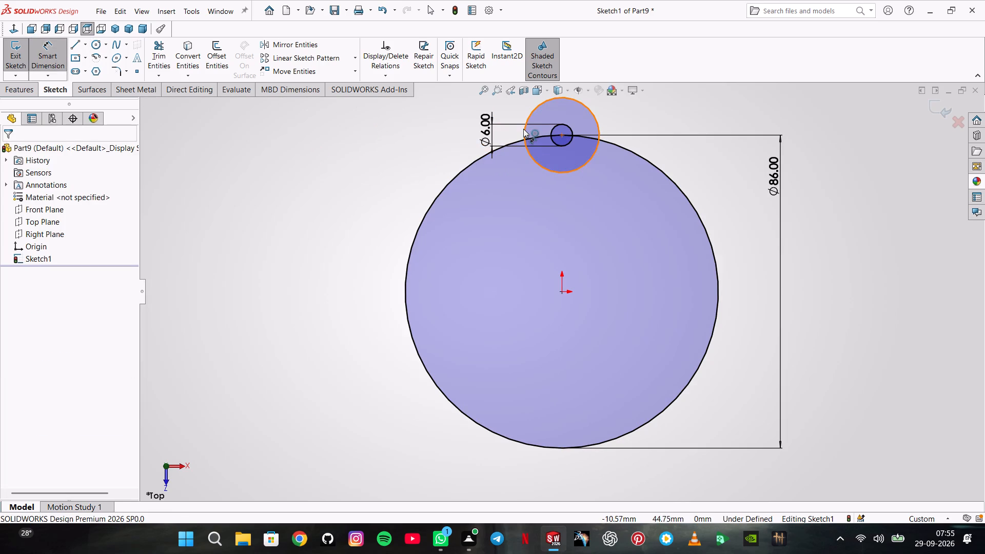
left_click(523, 129)
left_click(455, 145)
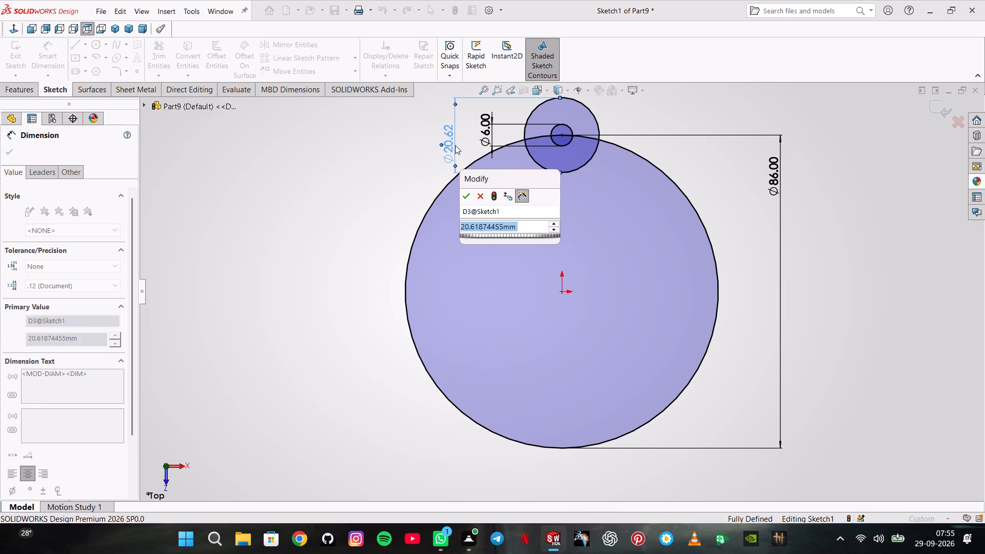
type("30")
key("Return")
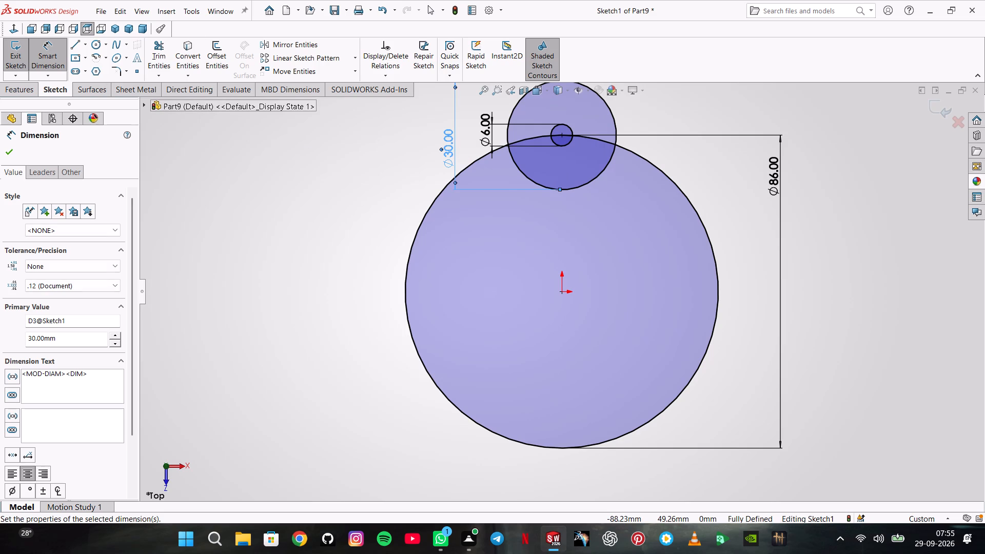
key("Escape")
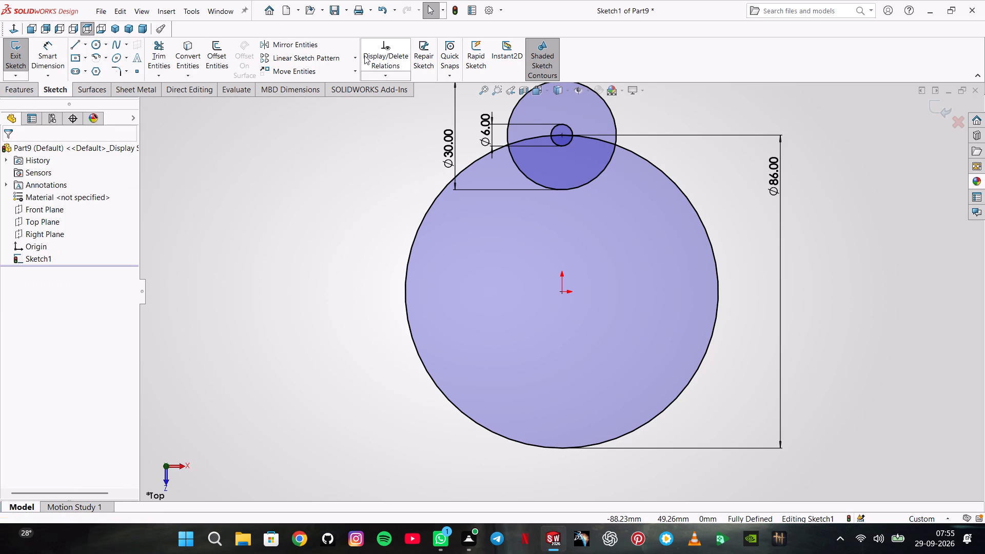
Circular-pattern the 30 mm and 6 mm circles around the origin with 3 equally spaced instances over 360 degrees.
left_click(353, 57)
left_click(346, 83)
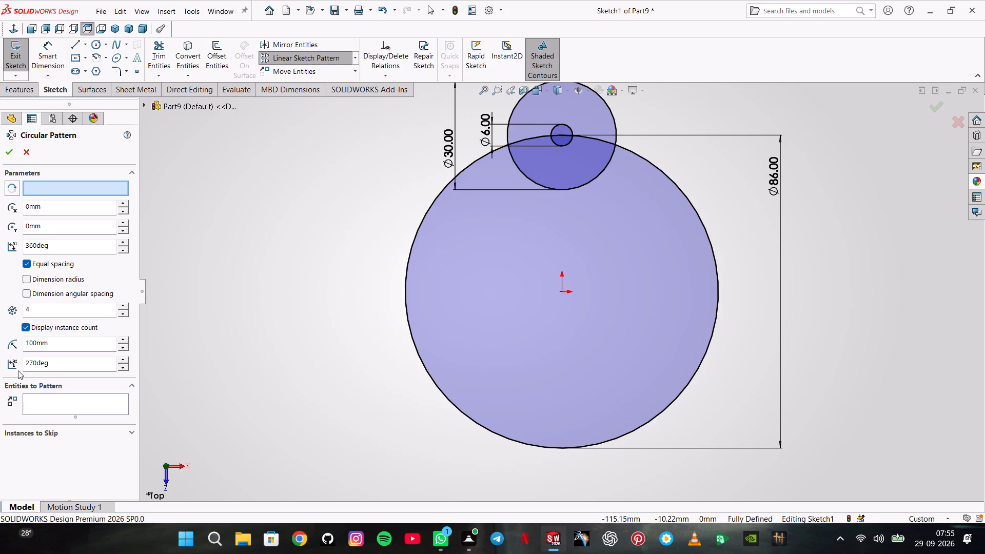
left_click(67, 399)
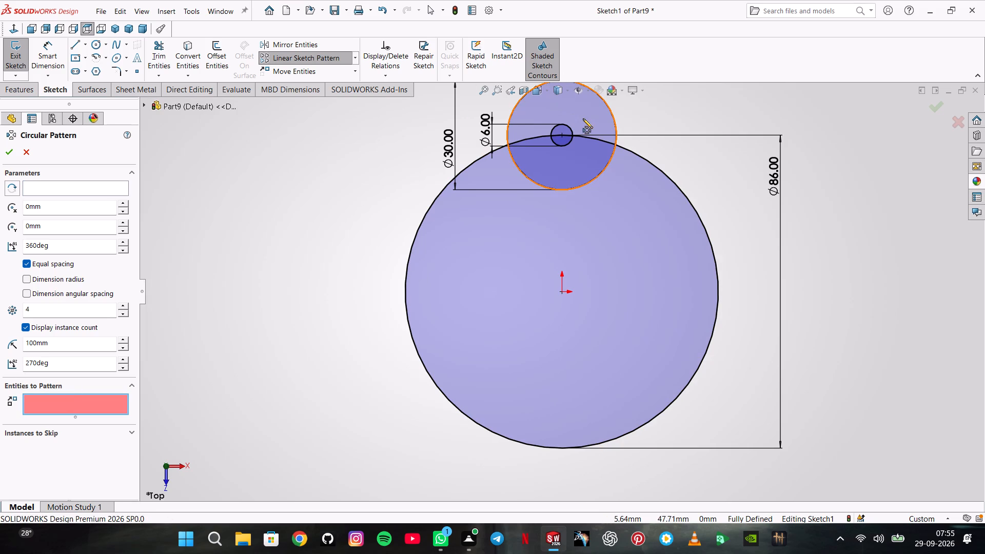
left_click(583, 118)
left_click(562, 130)
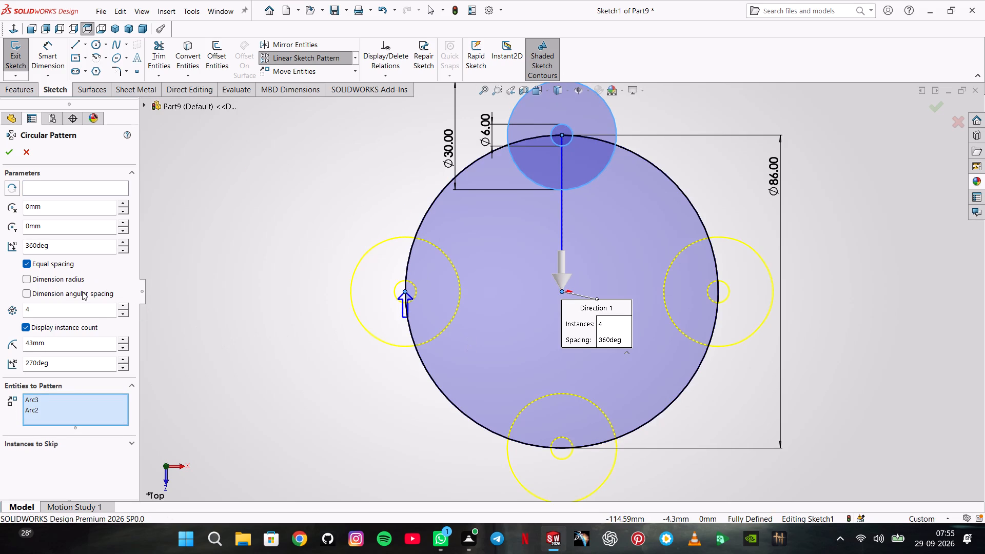
double_click(87, 305)
key("3")
key("Return")
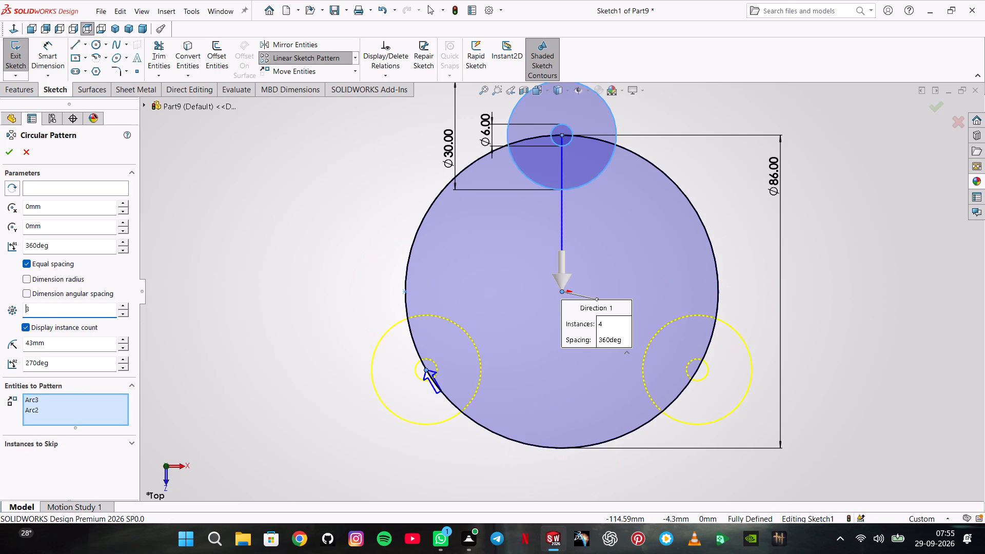
key("Return")
left_click(10, 149)
left_click(296, 173)
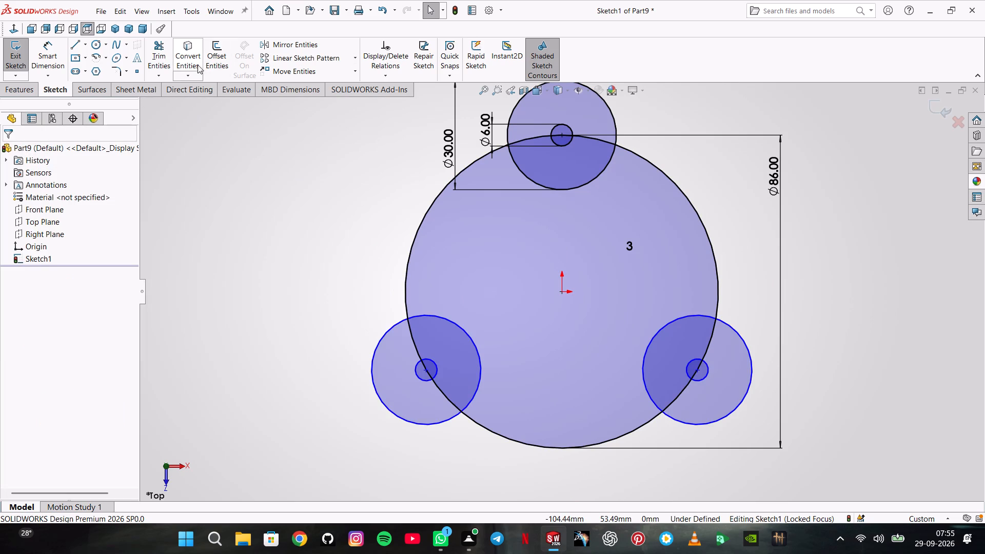
Power-trim the inner arcs of the three 30 mm circles and the 86 mm circle's arcs inside the lobes.
left_click(163, 61)
left_click(43, 232)
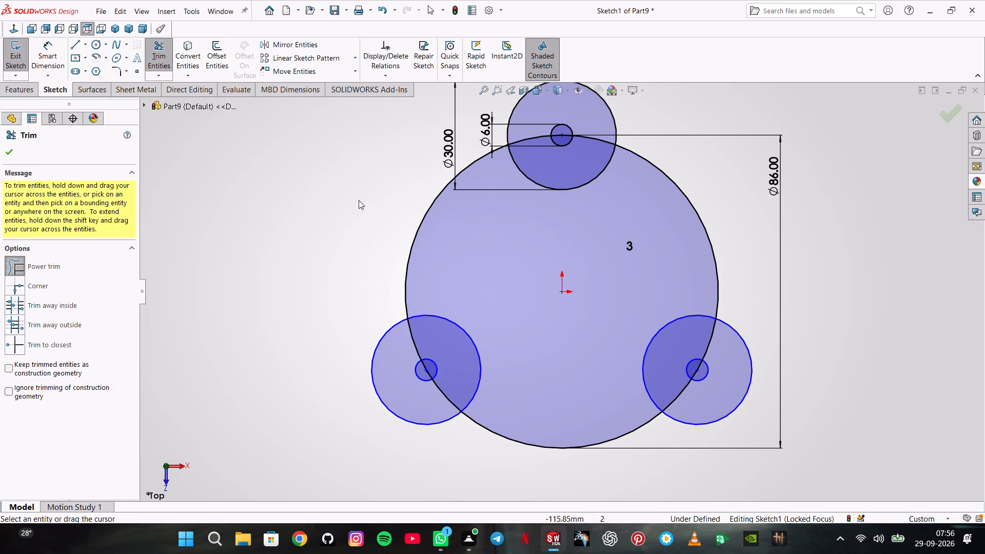
left_click_drag(651, 207, 439, 248)
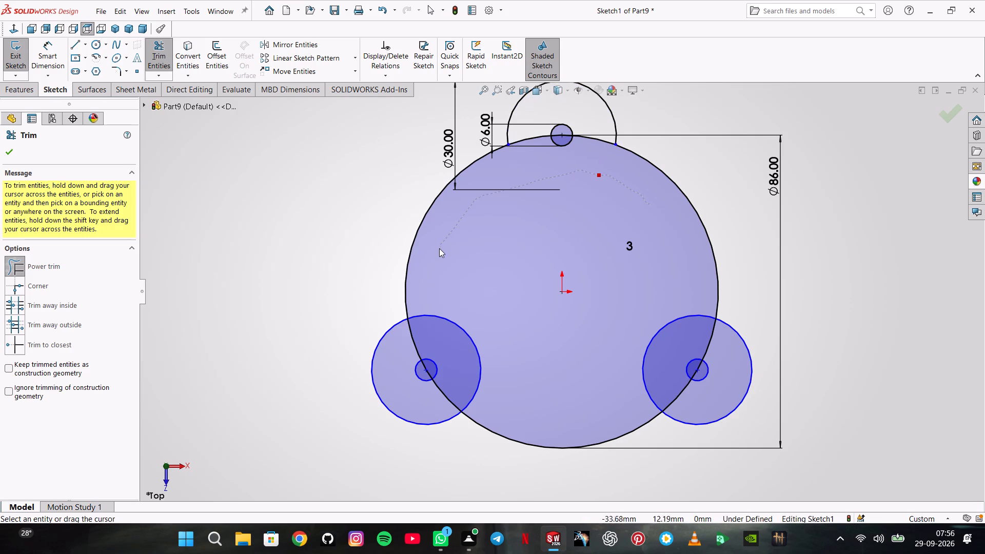
left_click_drag(439, 248, 438, 372)
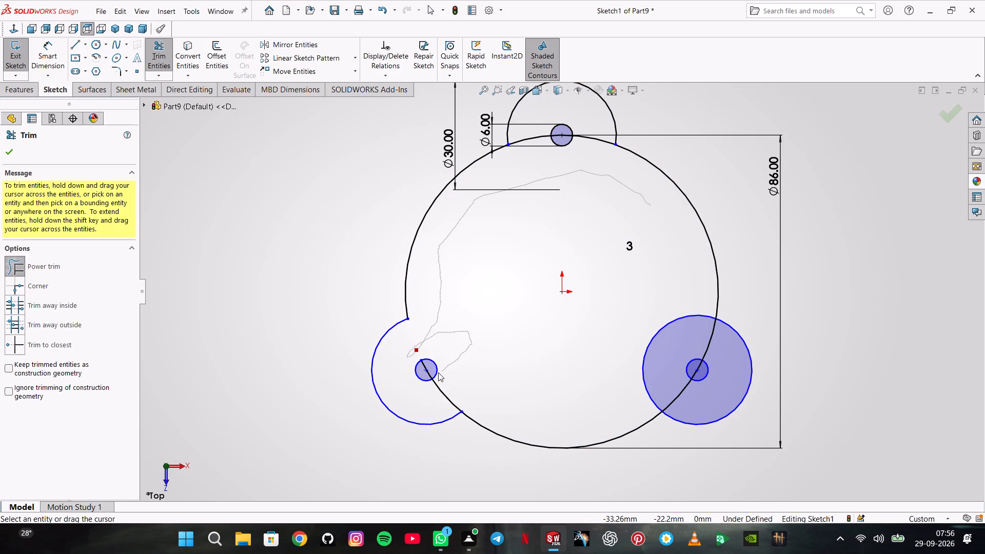
left_click_drag(438, 372, 689, 312)
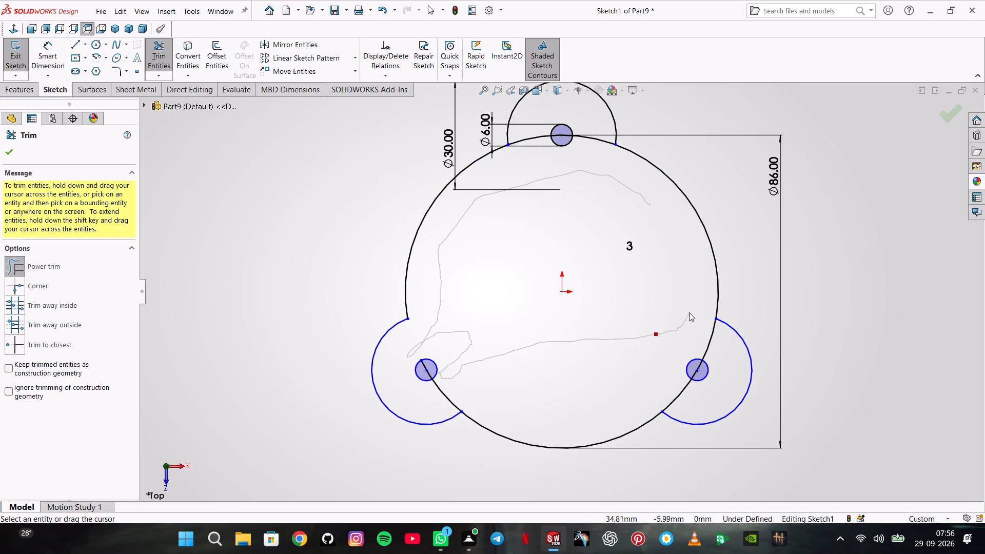
left_click_drag(689, 312, 710, 400)
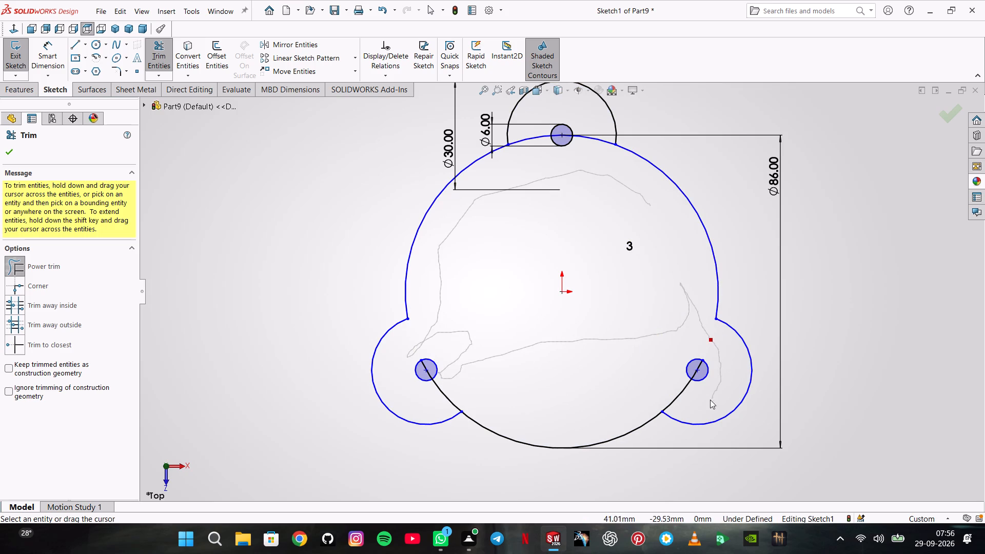
left_click_drag(710, 400, 405, 399)
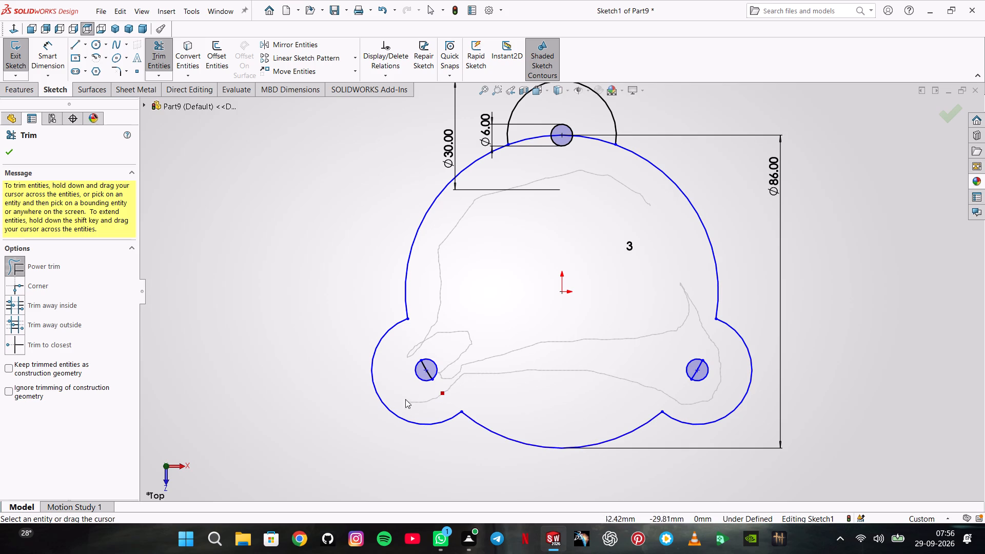
left_click_drag(405, 399, 526, 138)
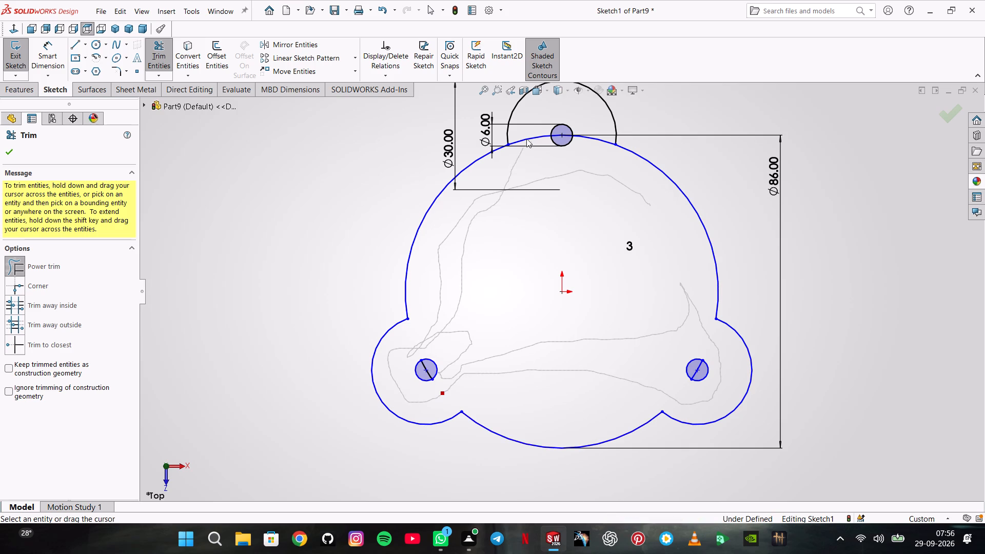
left_click_drag(526, 138, 605, 189)
key("Escape")
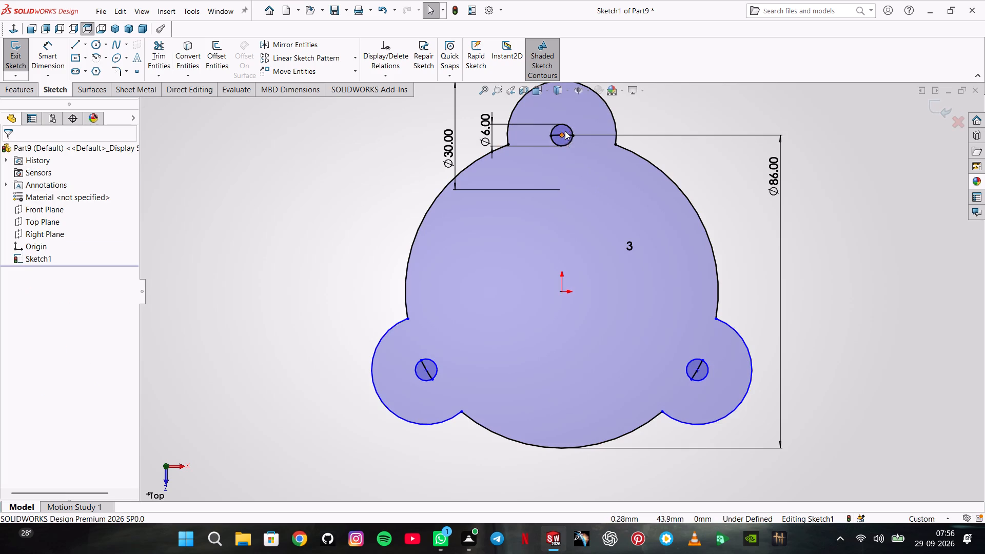
Delete the leftover 86 mm circle arc segments inside the three small hole circles.
left_click(567, 135)
key("Delete")
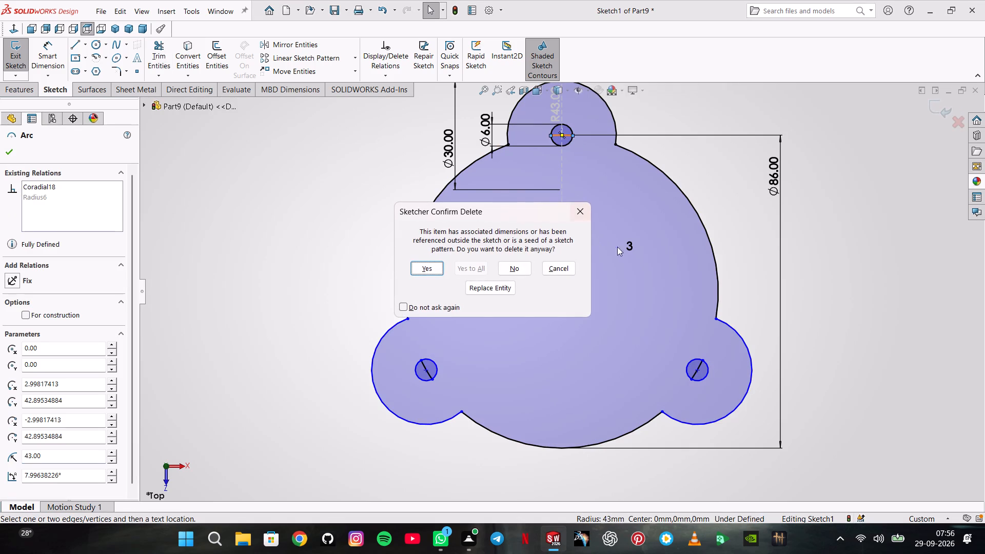
left_click(422, 271)
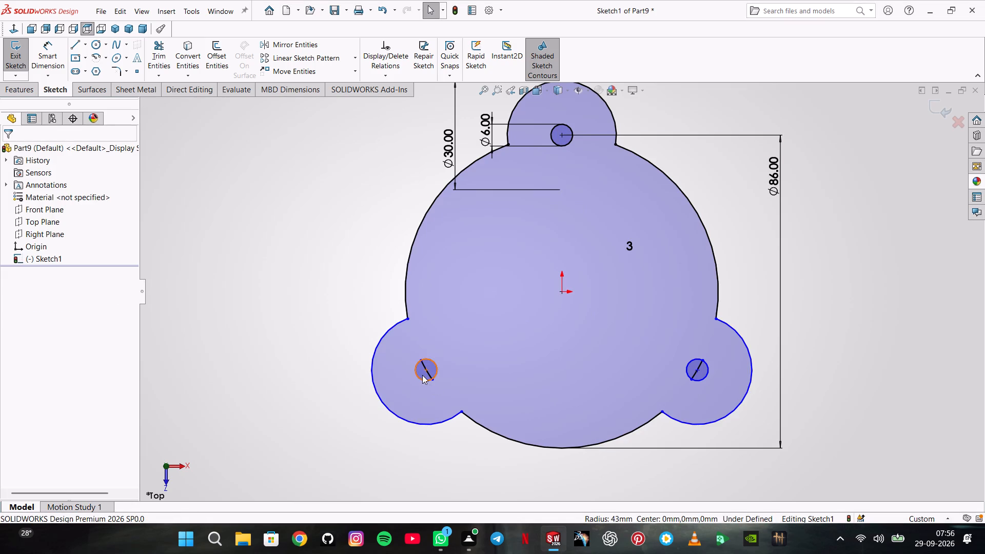
left_click(429, 374)
key("Delete")
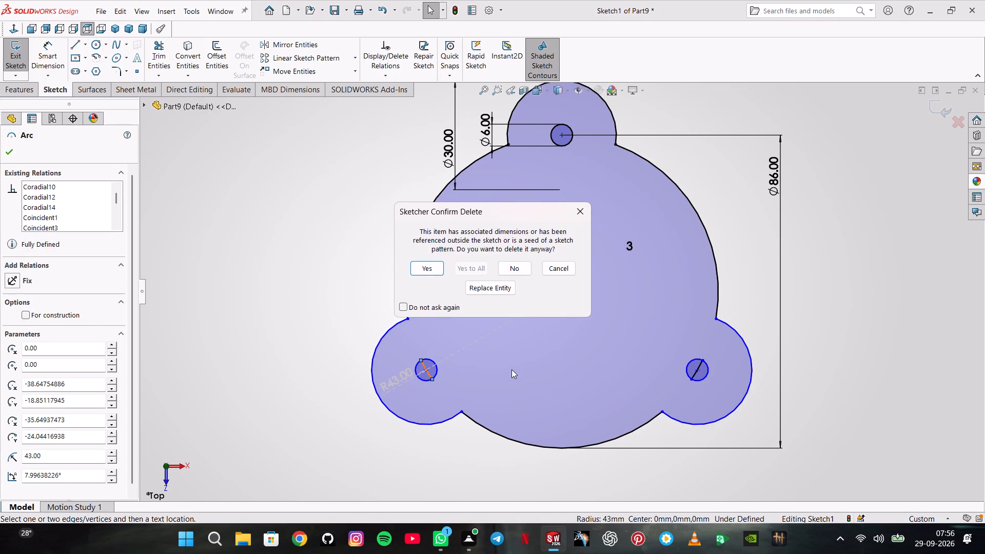
key("Return")
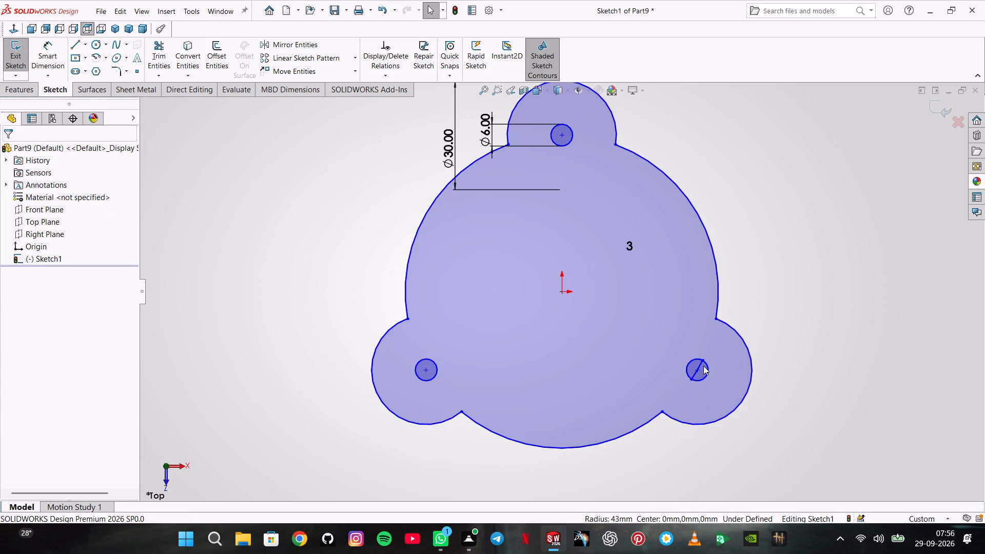
left_click(699, 365)
key("Delete")
key("Return")
Set the small hole circle's diameter to 11 mm.
double_click(487, 125)
type("11")
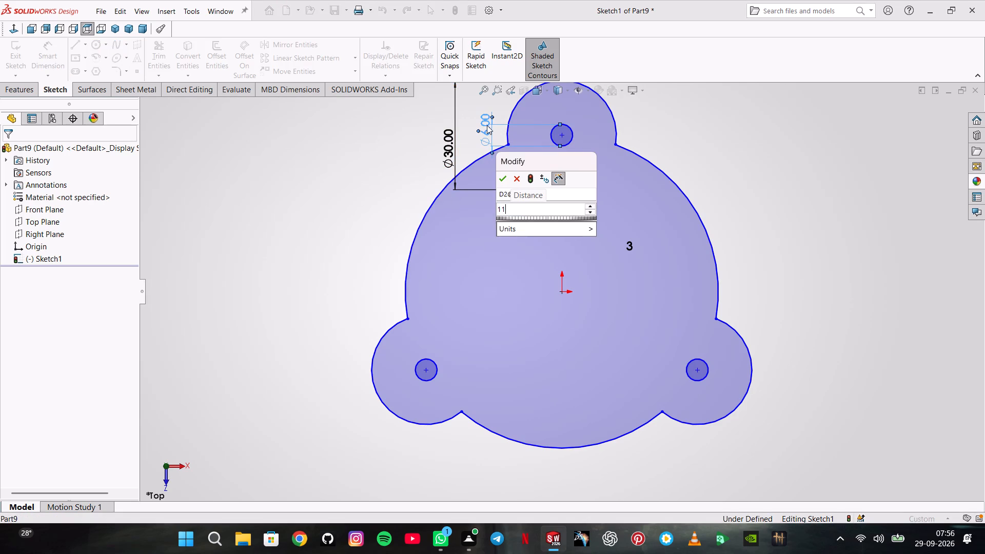
key("Return")
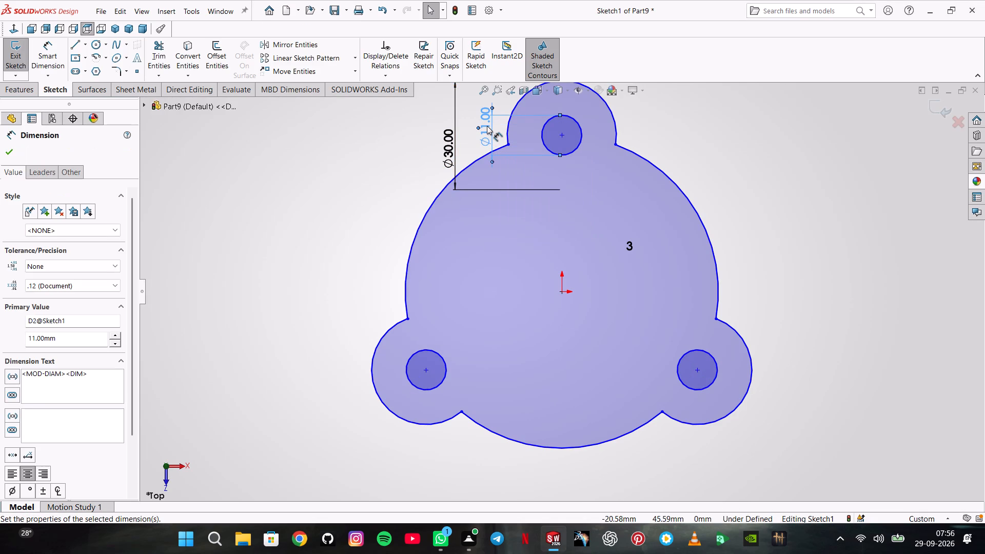
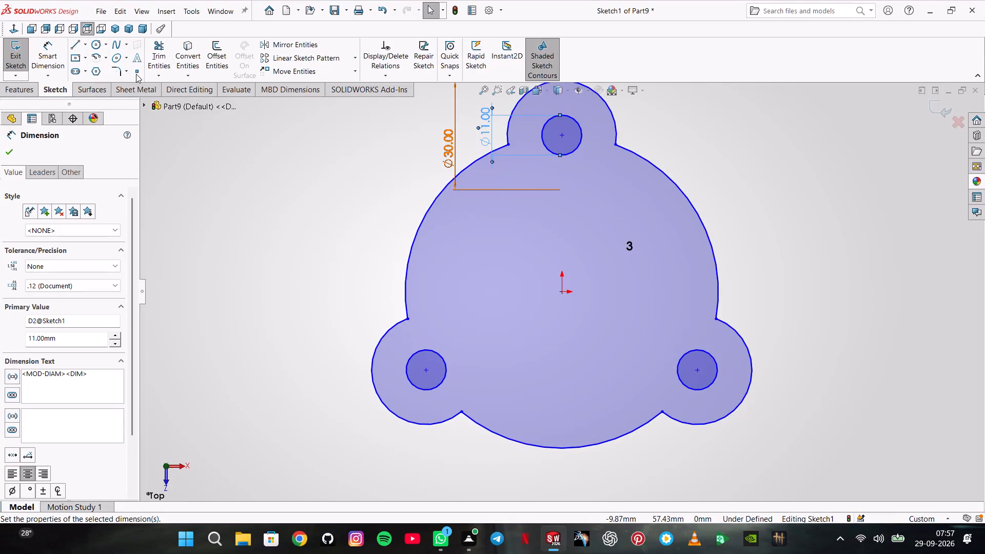
Apply 7 mm sketch fillets to the lobe-to-circle corners, except the top lobe's right-hand corner.
left_click(114, 73)
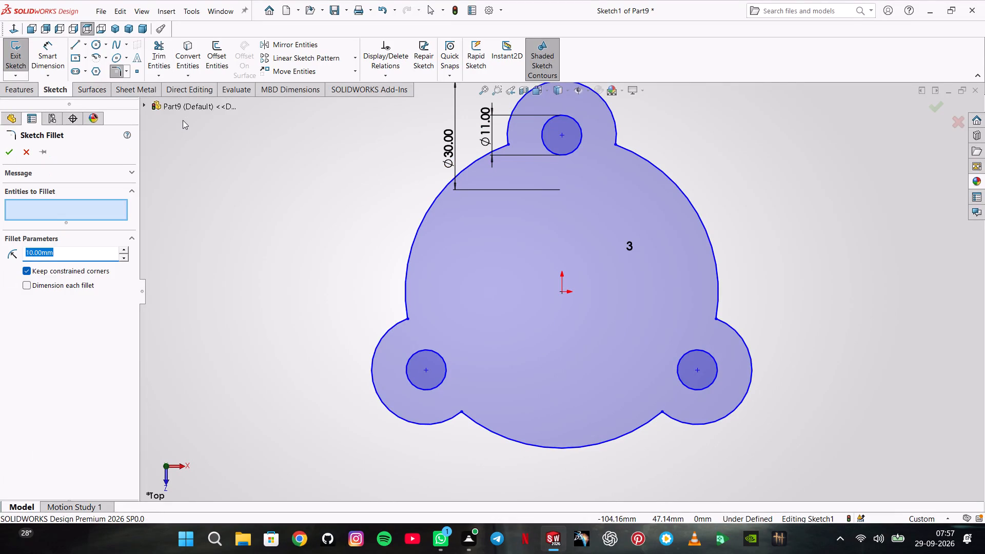
key("7")
key("Return")
left_click(508, 143)
left_click(617, 146)
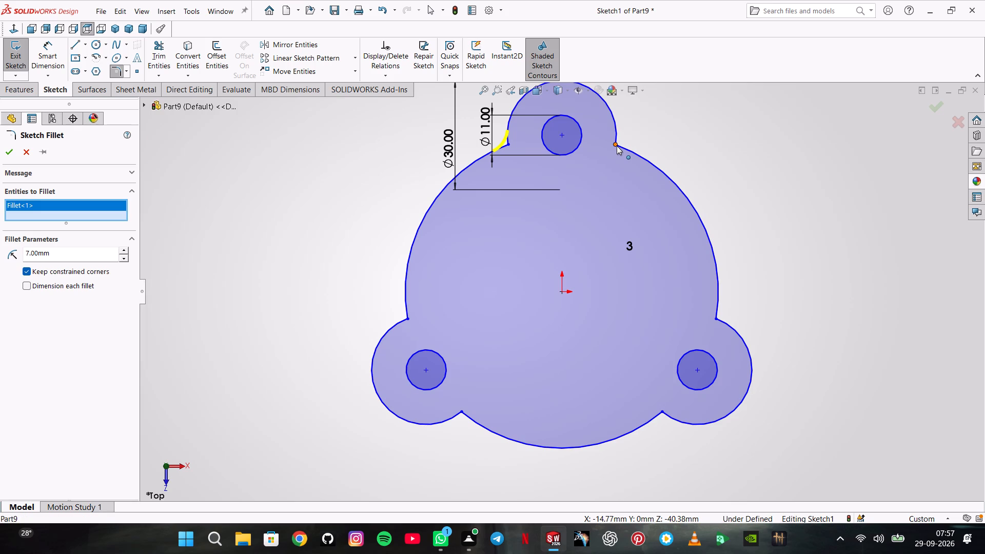
left_click(617, 144)
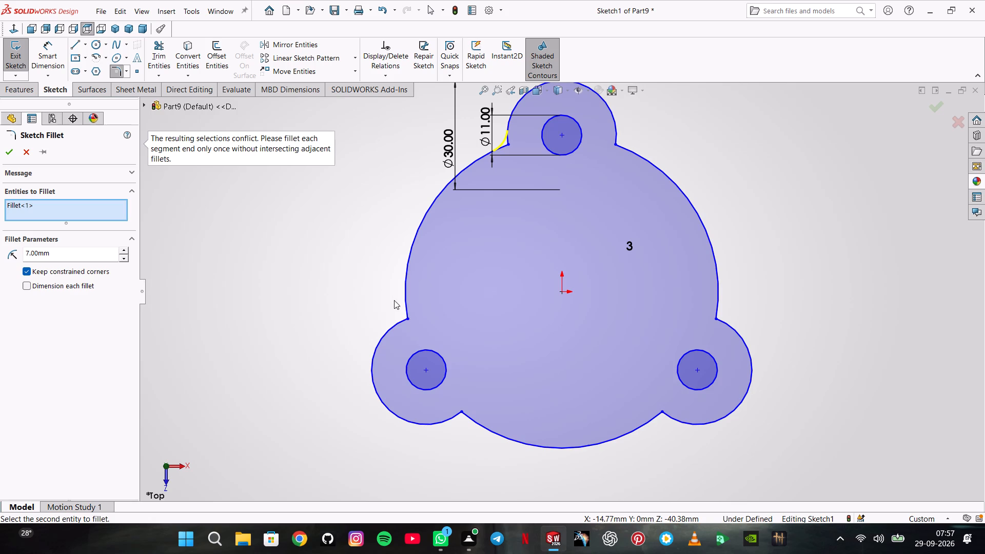
left_click(410, 320)
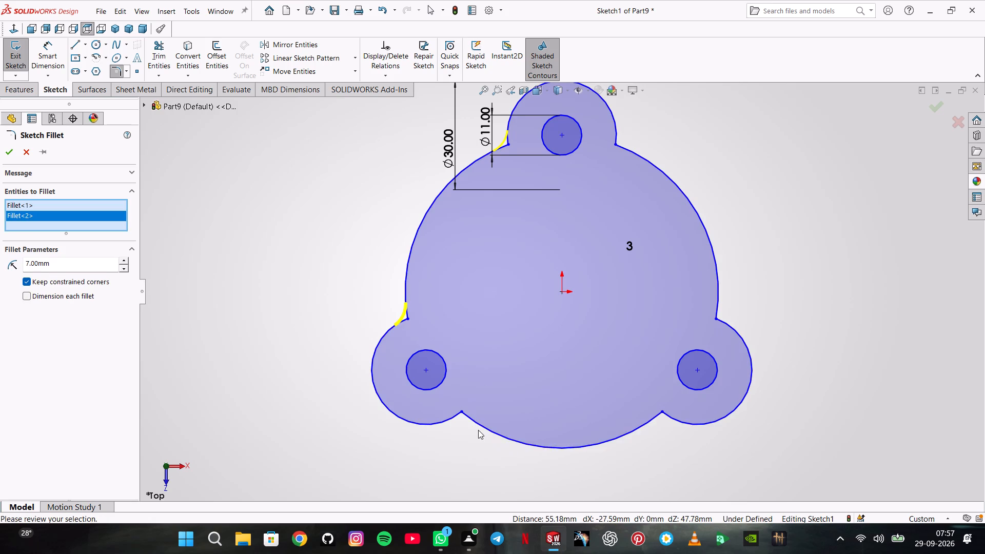
left_click(462, 412)
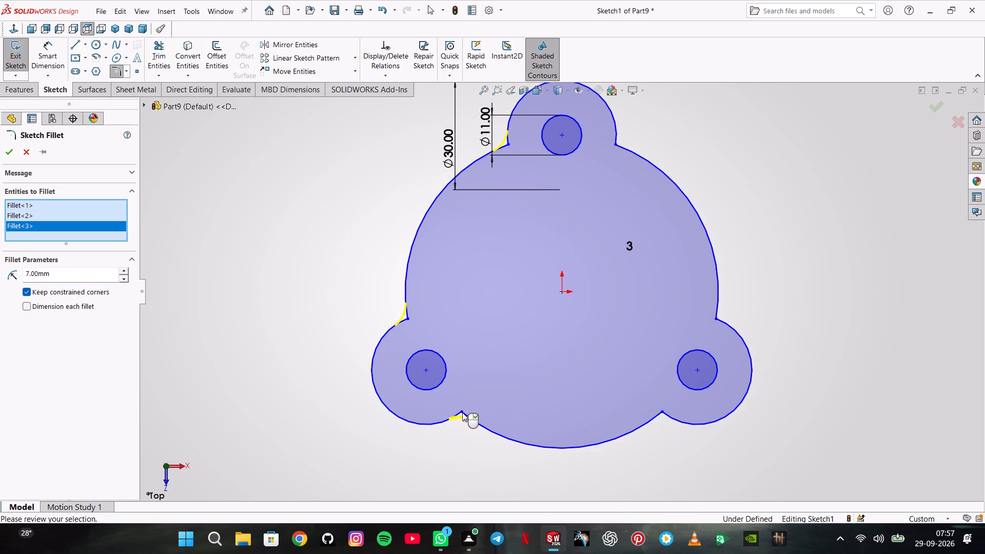
left_click(664, 413)
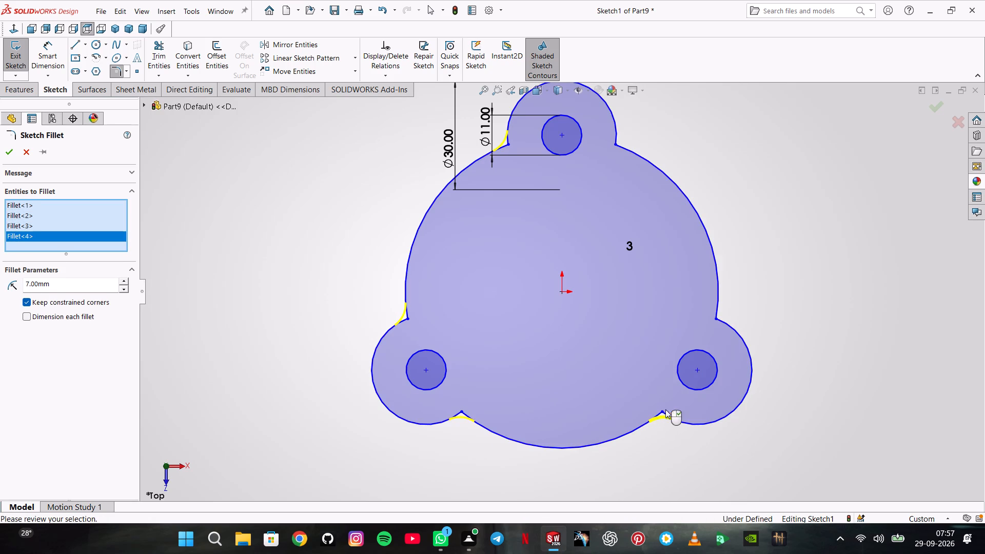
left_click(715, 319)
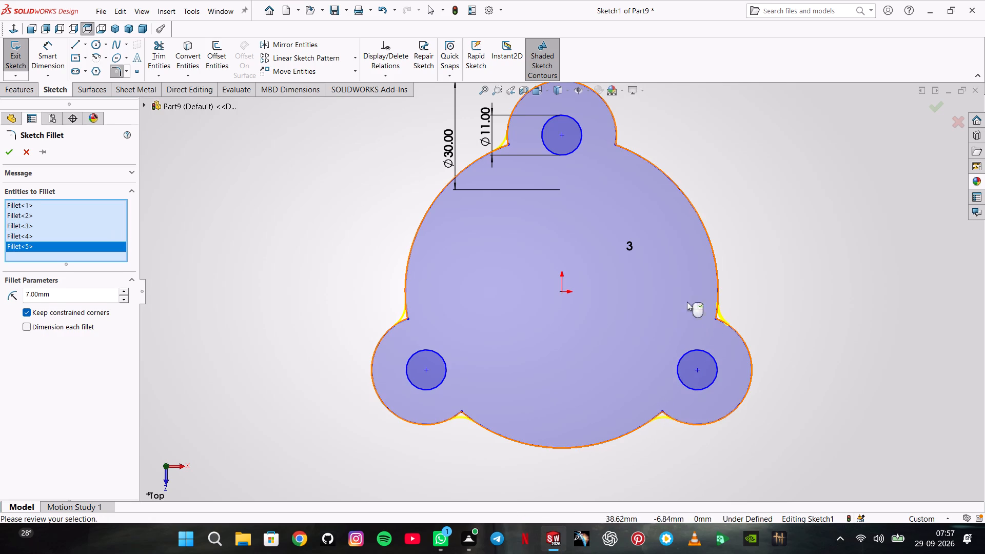
left_click(615, 146)
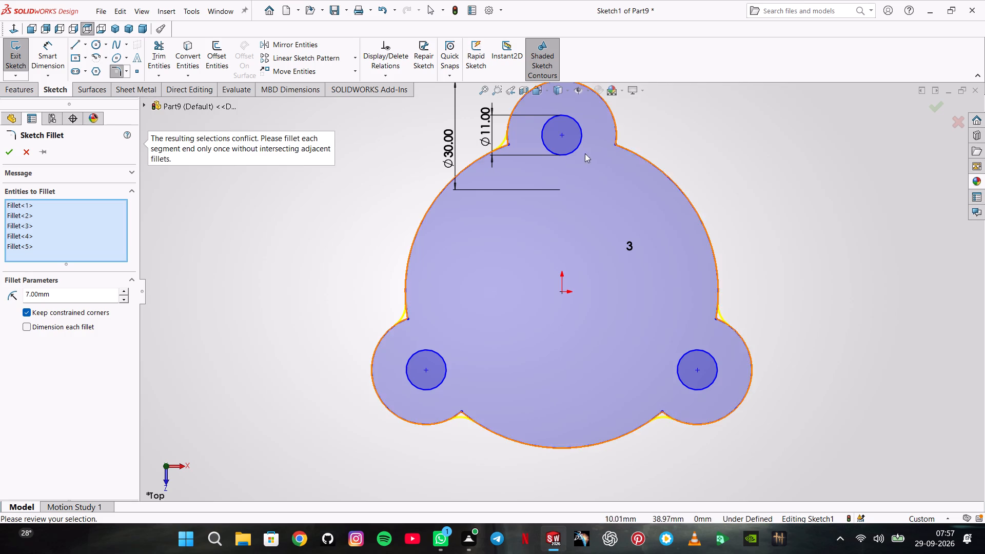
left_click(9, 159)
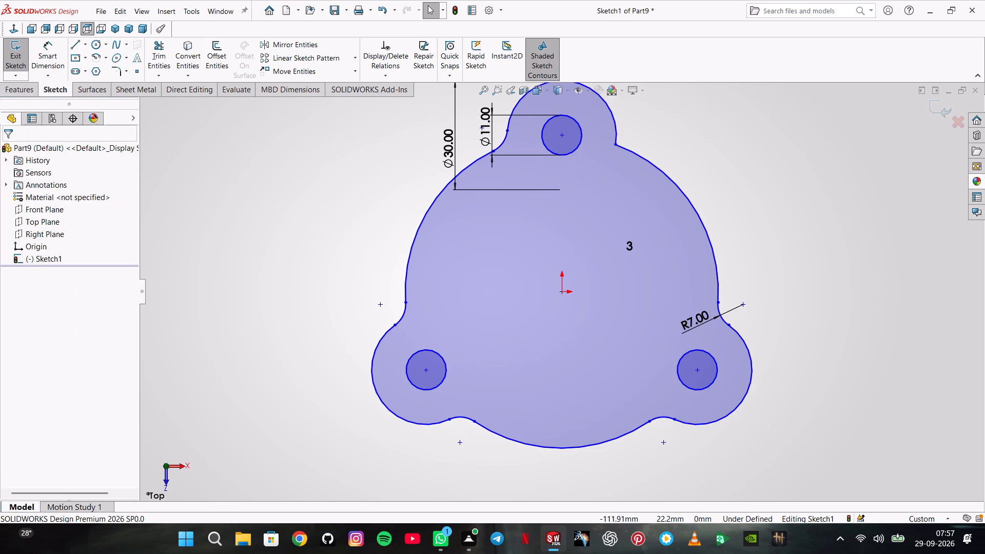
Add a 7 mm sketch fillet at the remaining sharp corner, where the top lobe's right side meets the large arc.
left_click(120, 69)
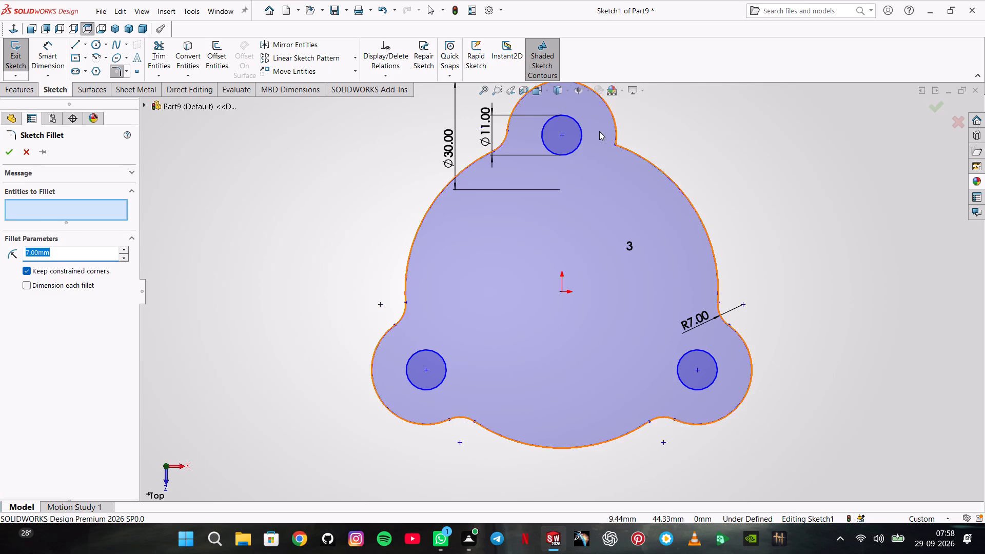
left_click(615, 145)
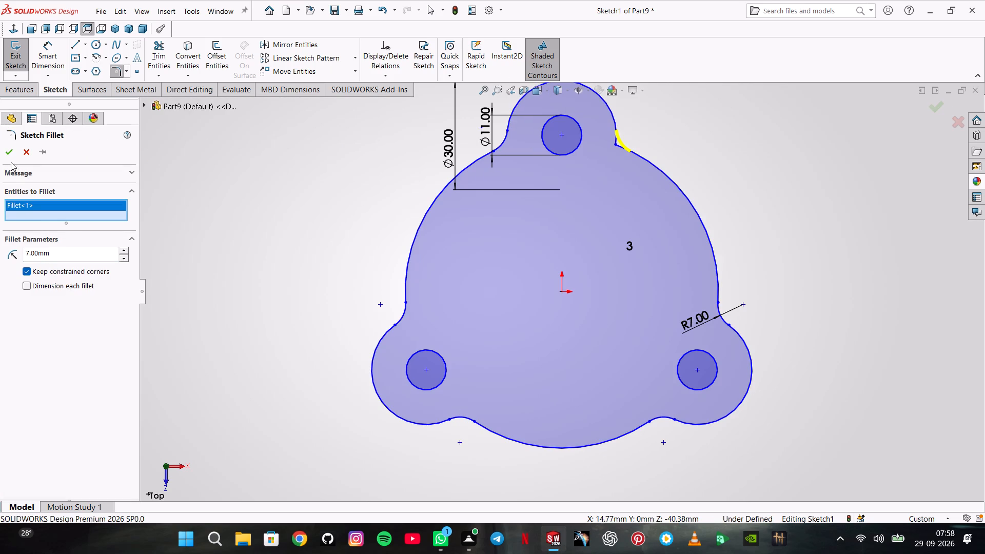
left_click(12, 158)
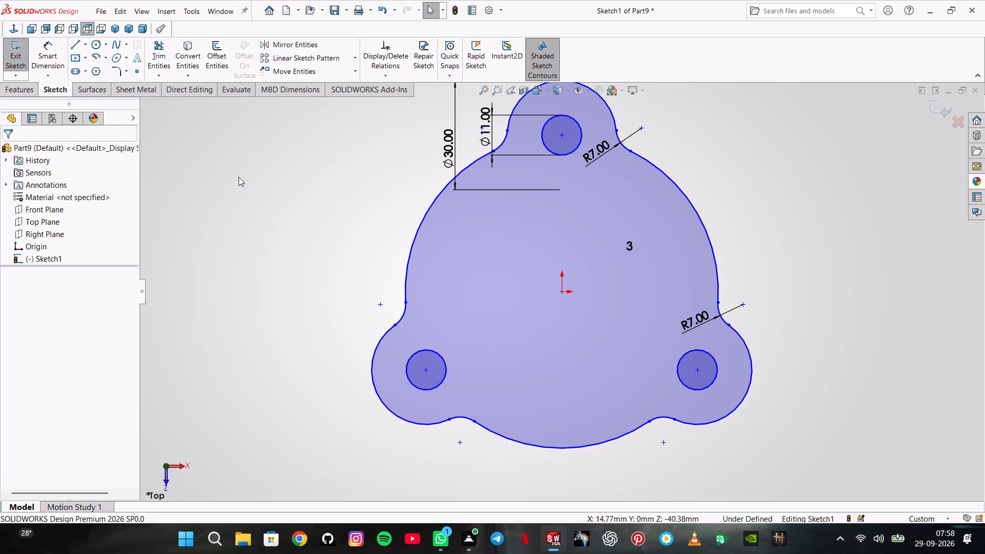
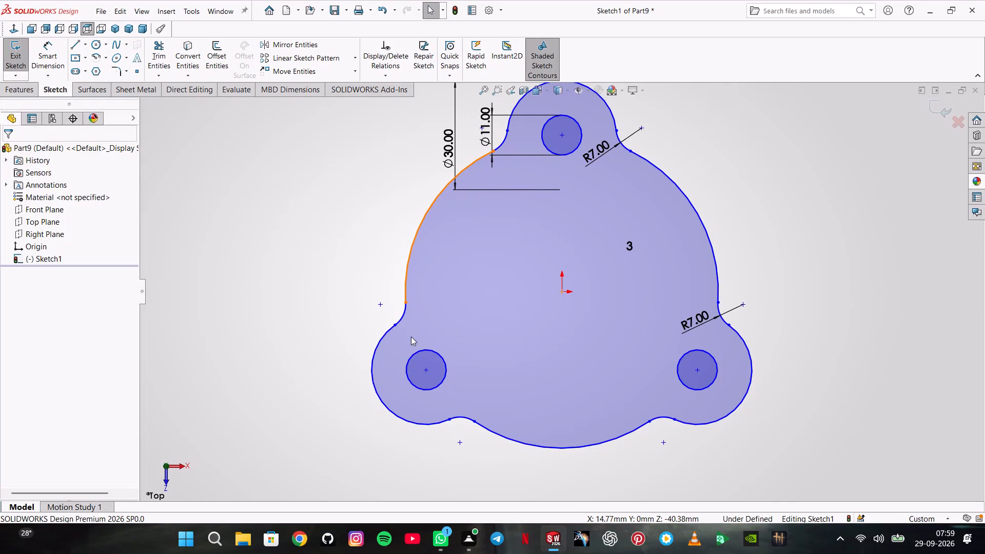
Extrude the three-lobed profile 3 mm as a blind boss to form the base plate.
left_click(22, 89)
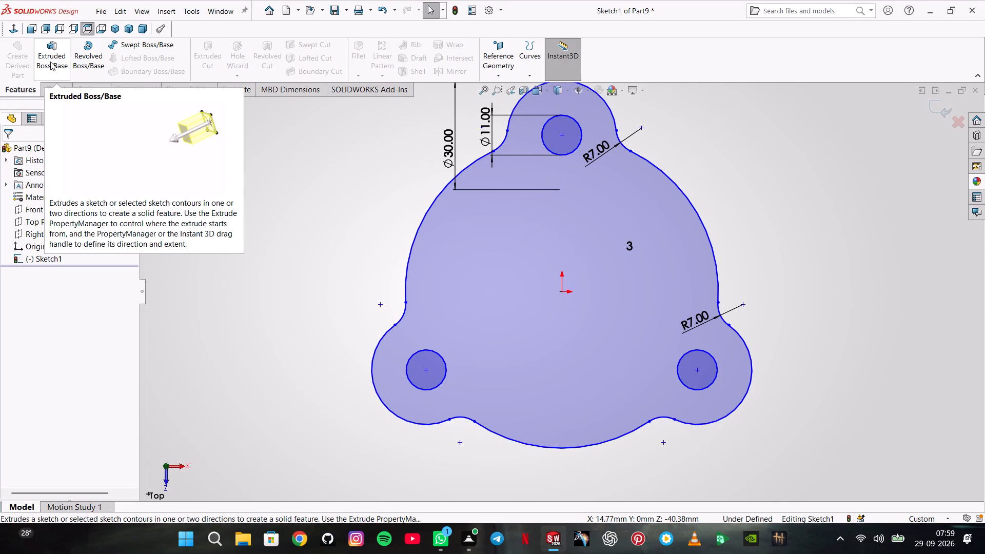
left_click(50, 62)
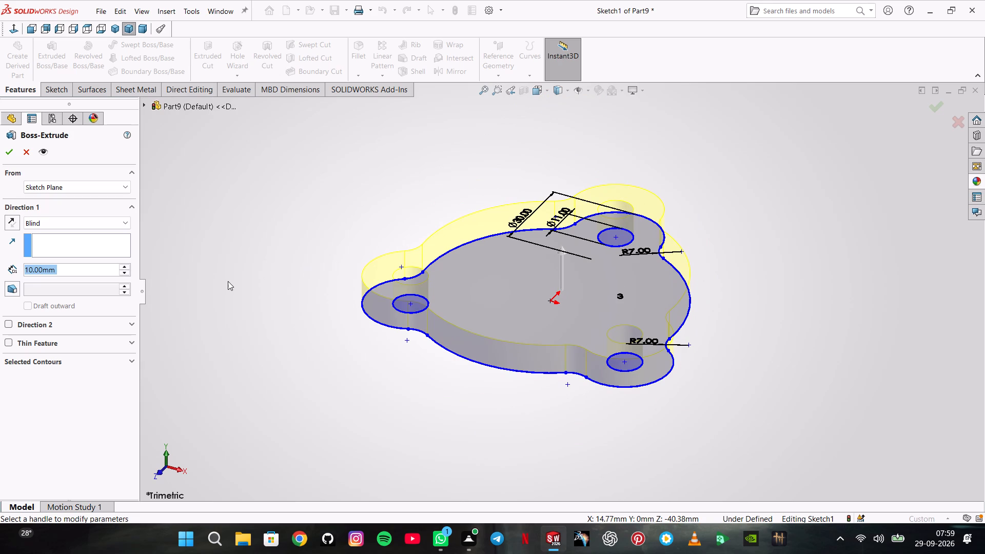
key("3")
key("Return")
key("Return")
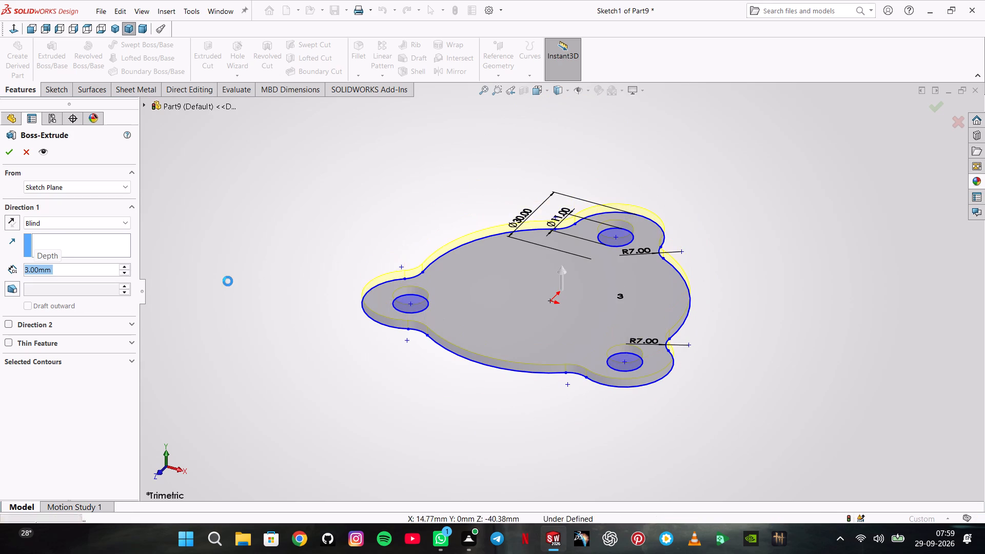
left_click(366, 235)
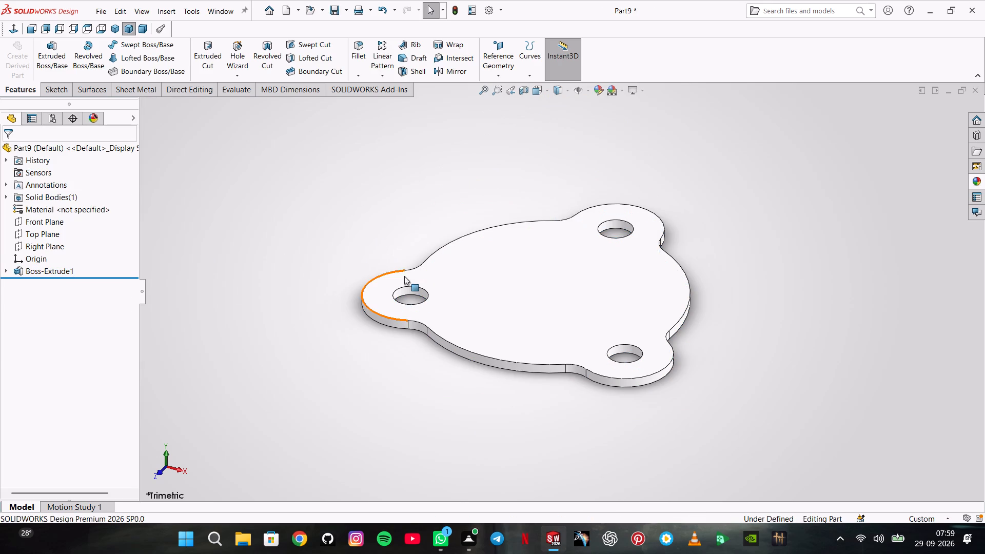
Sketch on the plate's top face and convert the edges of the three 11 mm holes into sketch circles.
left_click(494, 249)
left_click(537, 219)
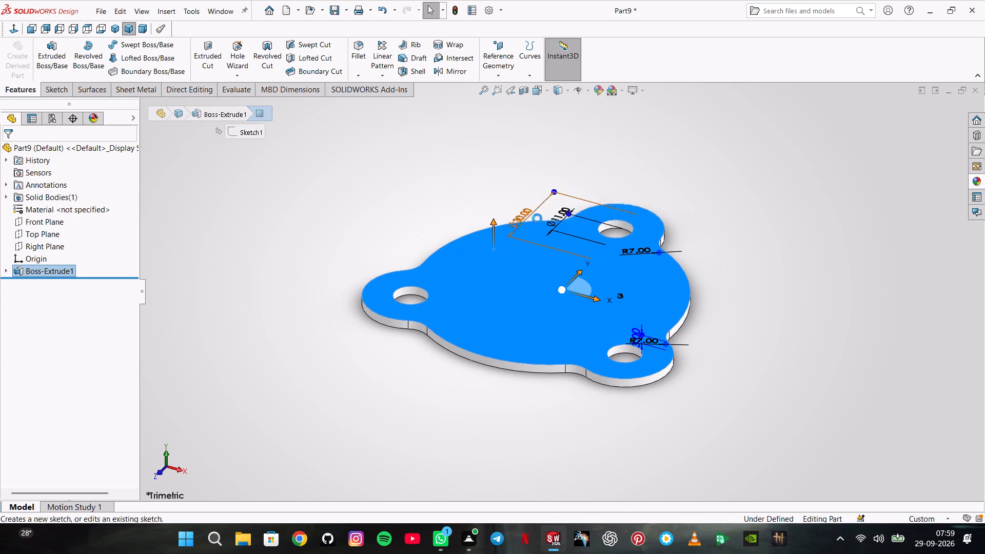
left_click(308, 276)
left_click(195, 54)
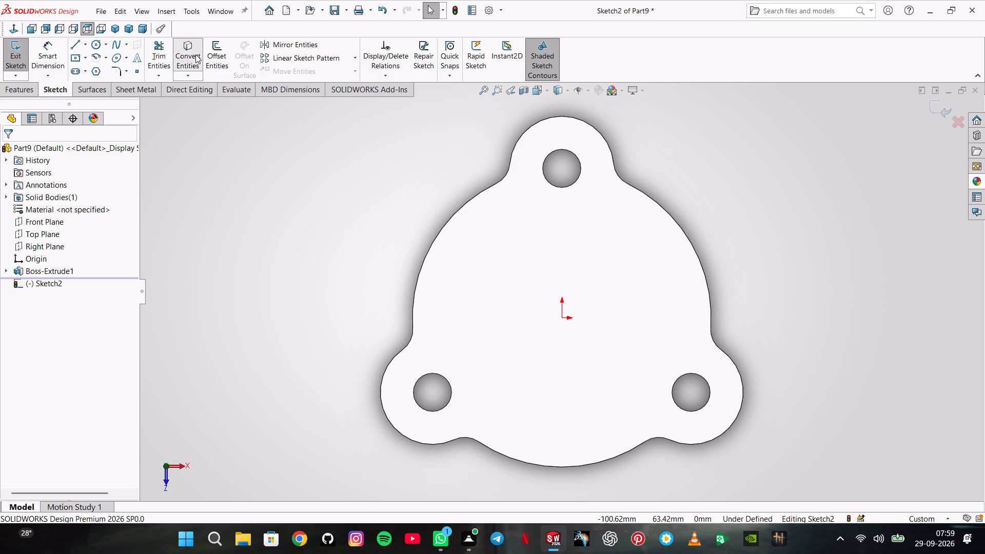
left_click(575, 153)
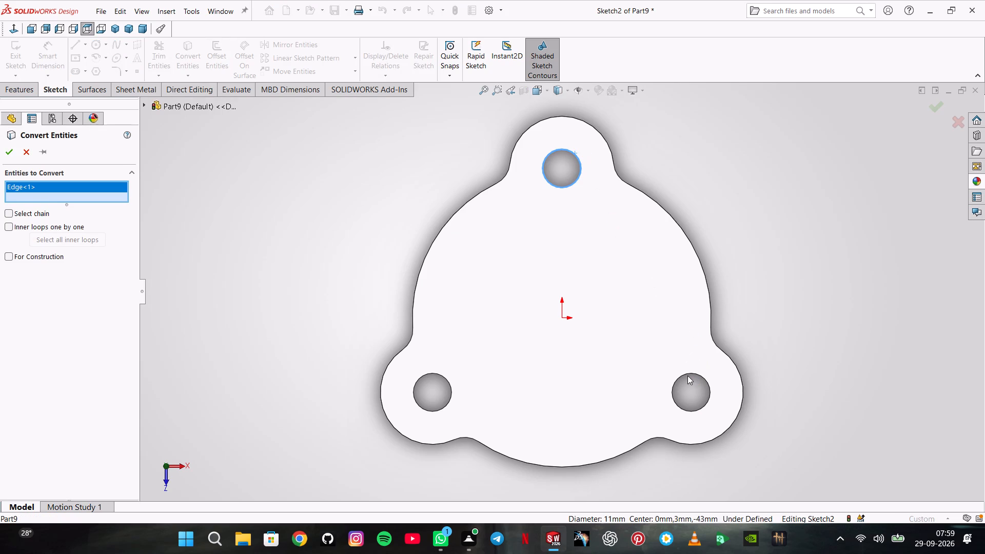
left_click(687, 373)
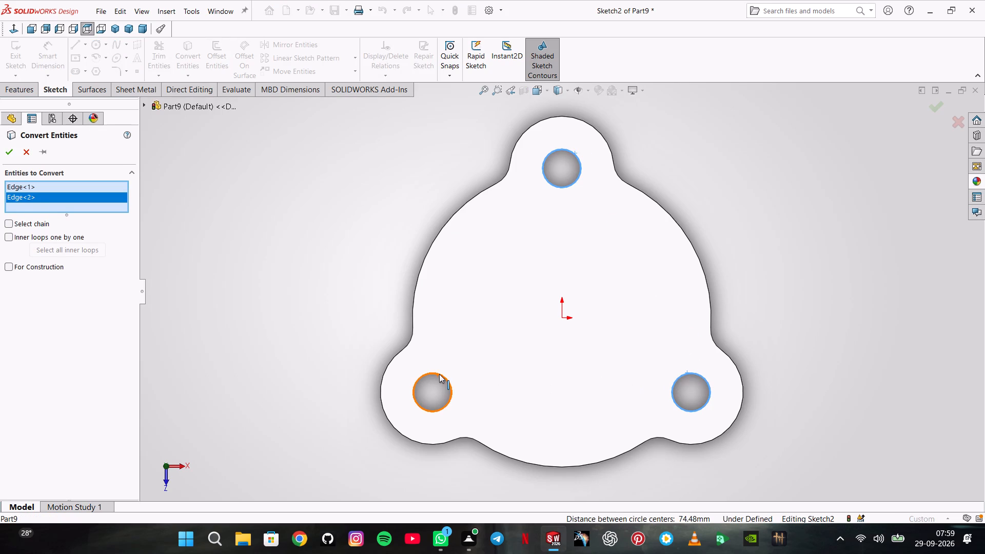
left_click(439, 374)
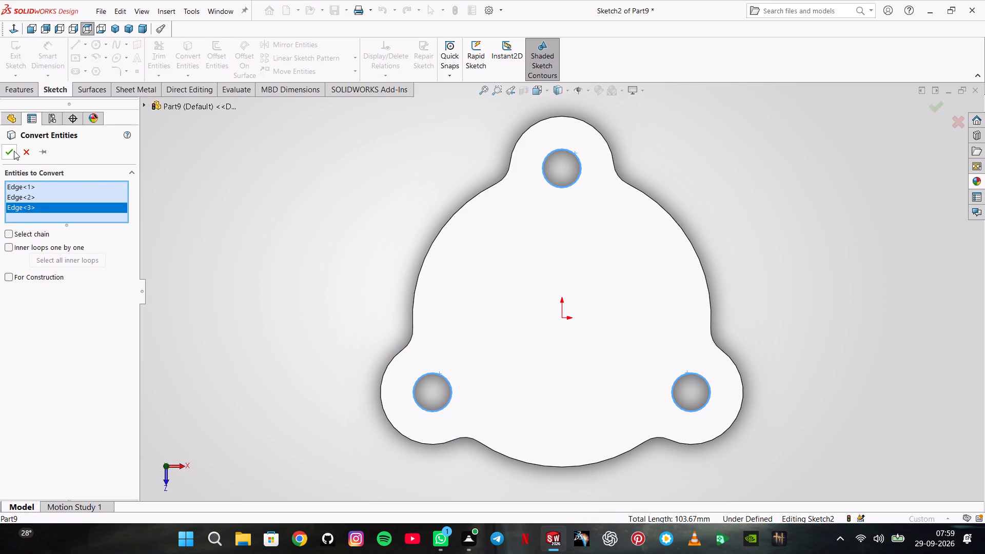
left_click(11, 152)
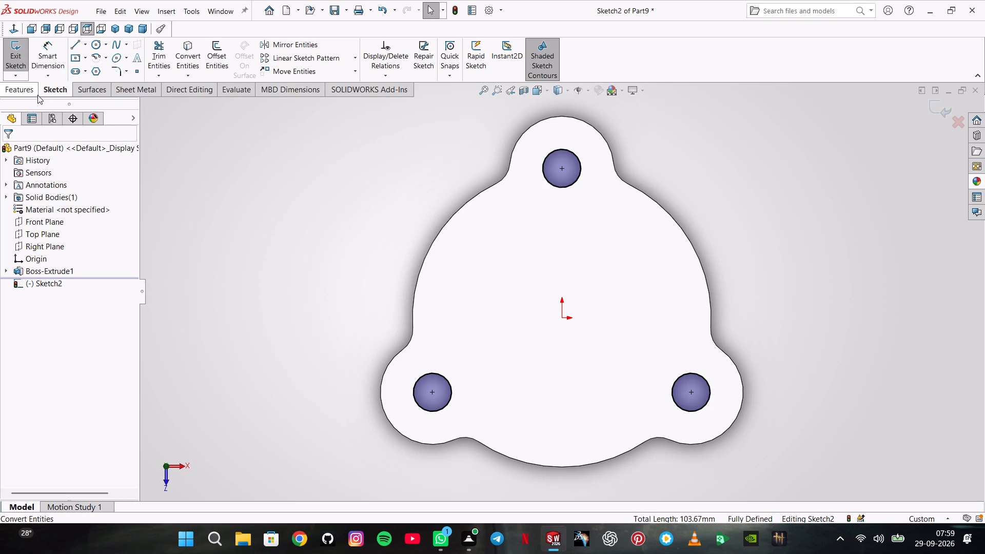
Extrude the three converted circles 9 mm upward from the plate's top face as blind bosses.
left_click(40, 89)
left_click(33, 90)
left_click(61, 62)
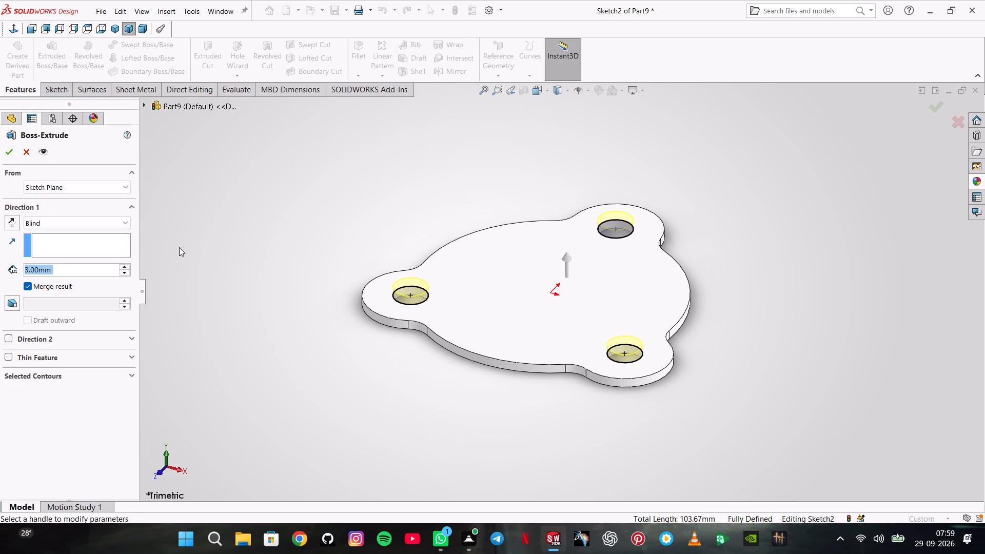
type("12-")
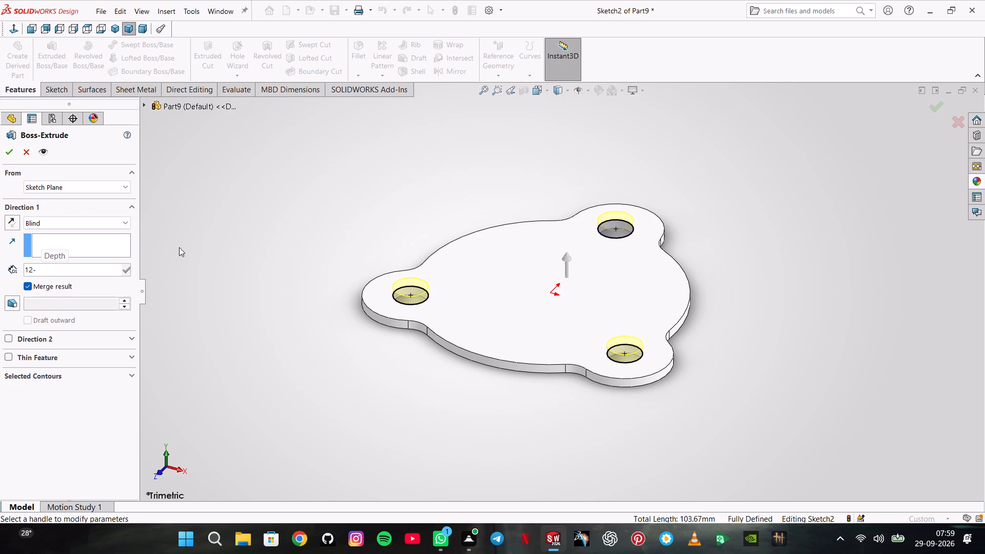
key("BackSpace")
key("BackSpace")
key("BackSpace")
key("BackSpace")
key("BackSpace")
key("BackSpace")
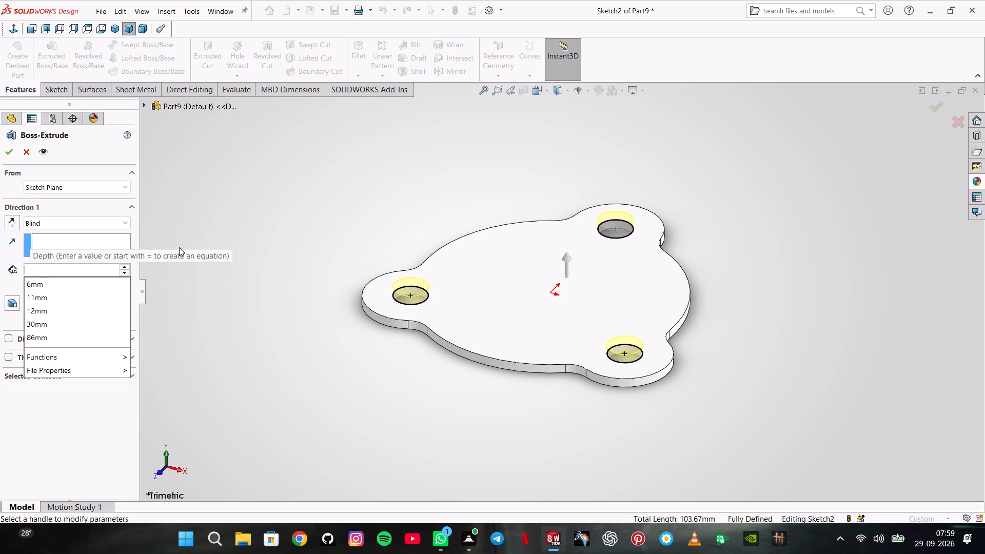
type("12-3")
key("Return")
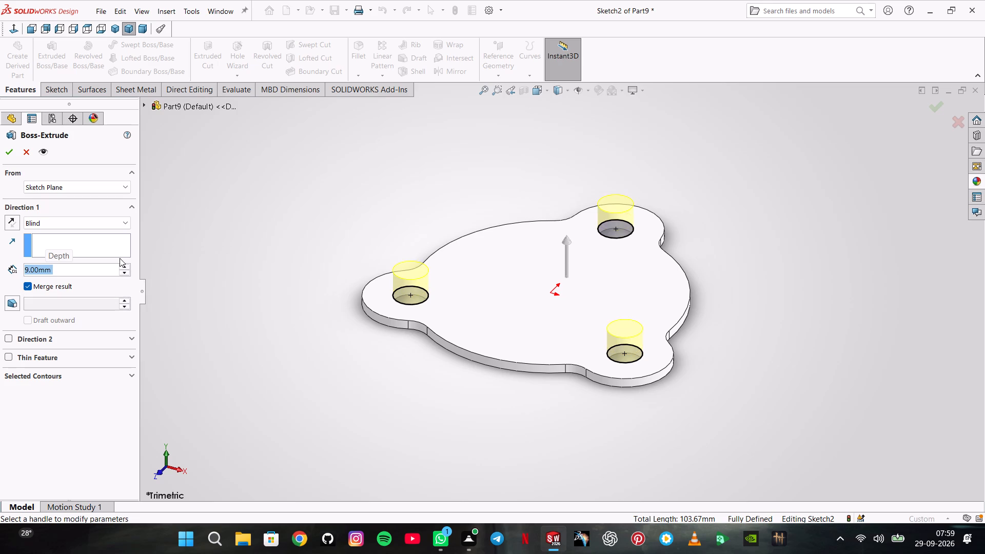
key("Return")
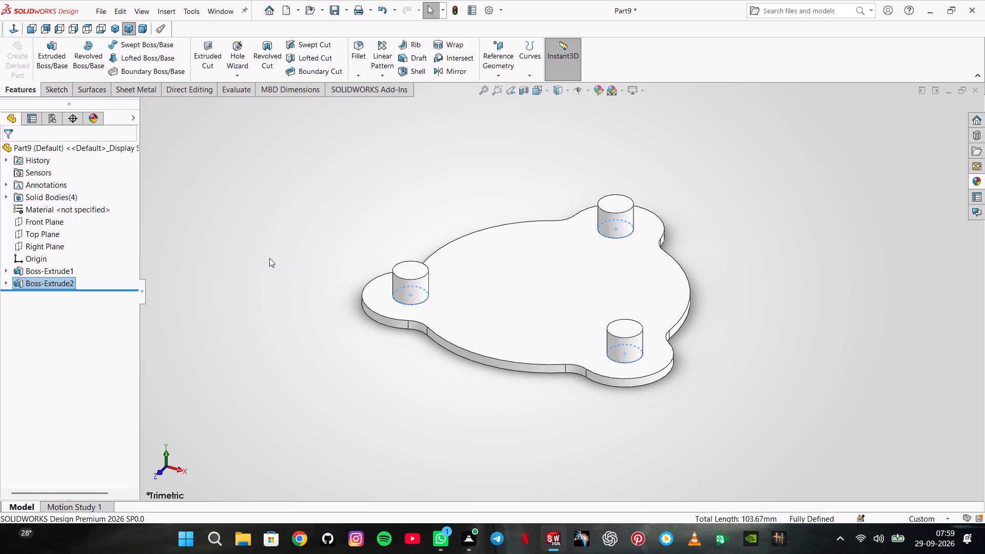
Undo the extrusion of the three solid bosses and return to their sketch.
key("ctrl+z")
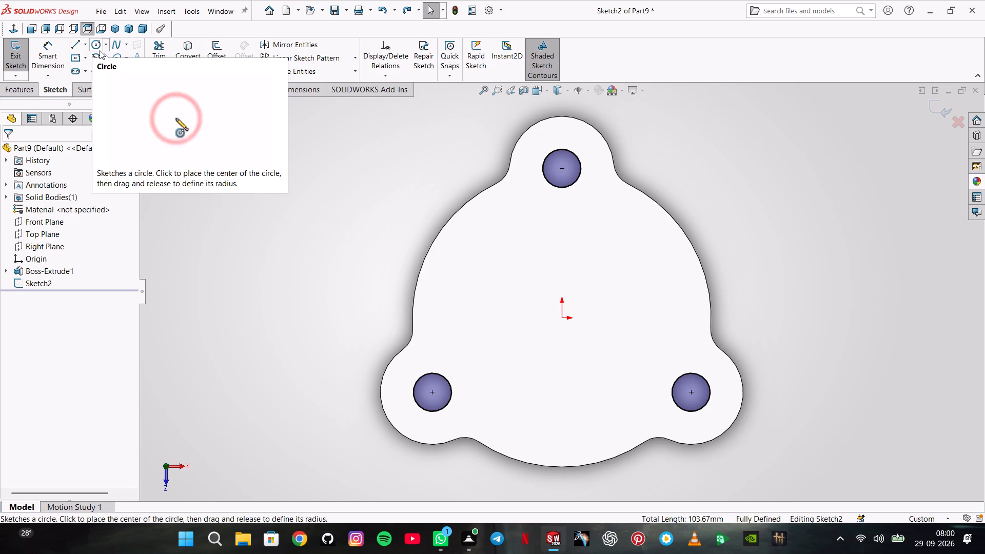
Draw a smaller concentric circle inside each converted circle, with radii of about 2.2, 2.7 and 3.8 mm.
left_click(100, 46)
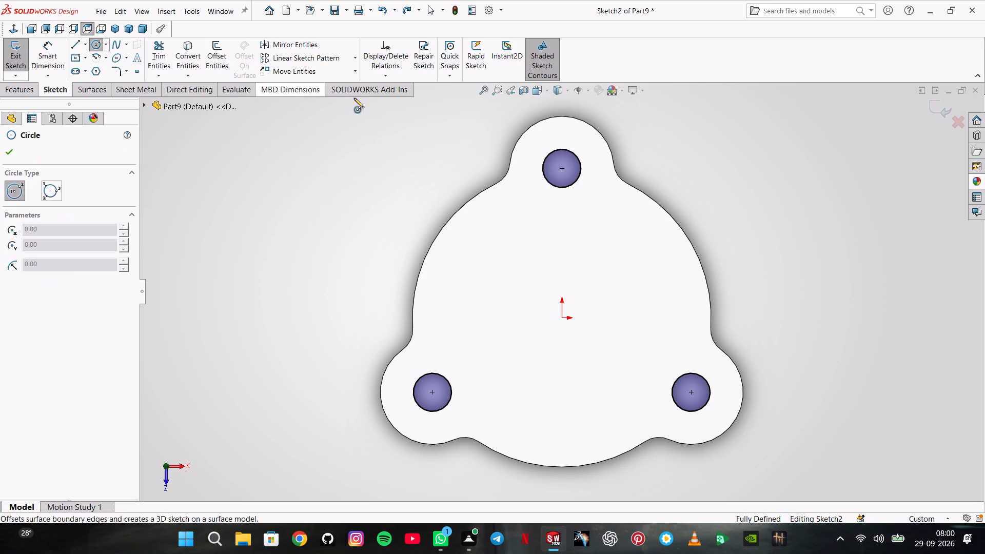
left_click(562, 169)
left_click(562, 176)
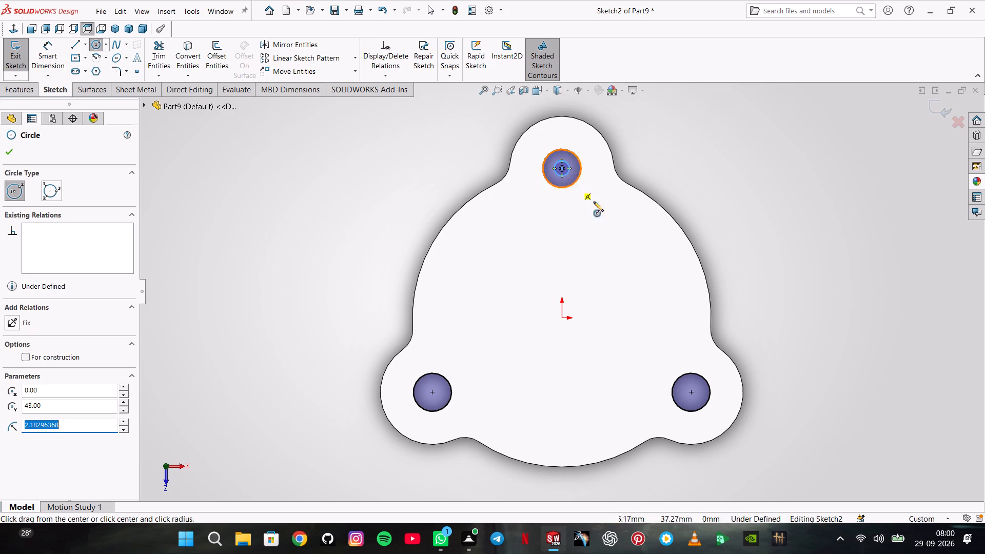
left_click(692, 390)
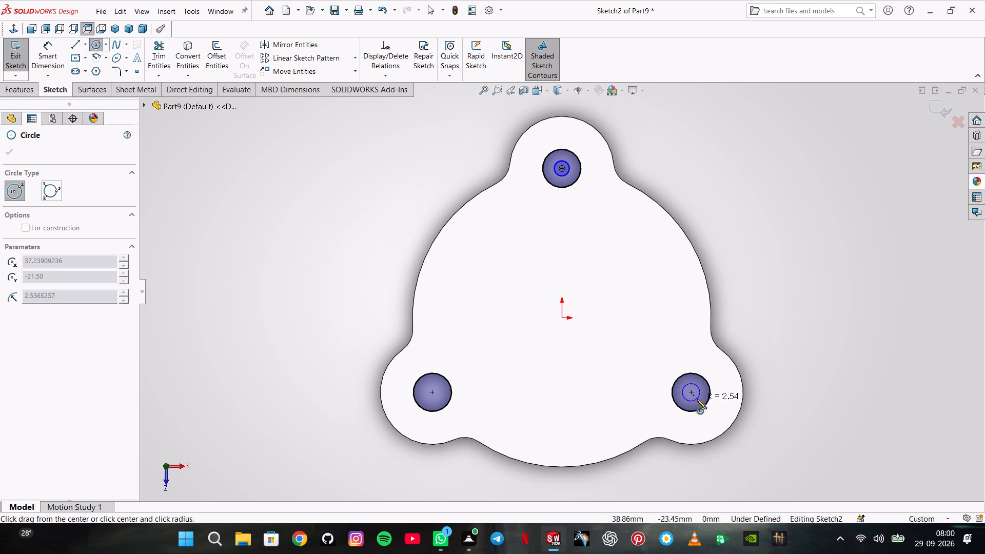
left_click(698, 399)
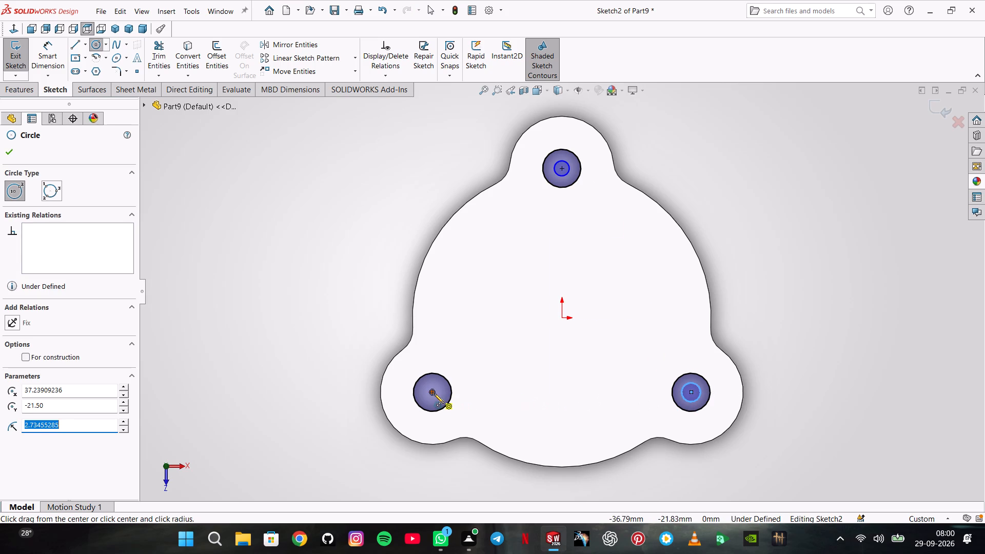
left_click(435, 393)
left_click(440, 403)
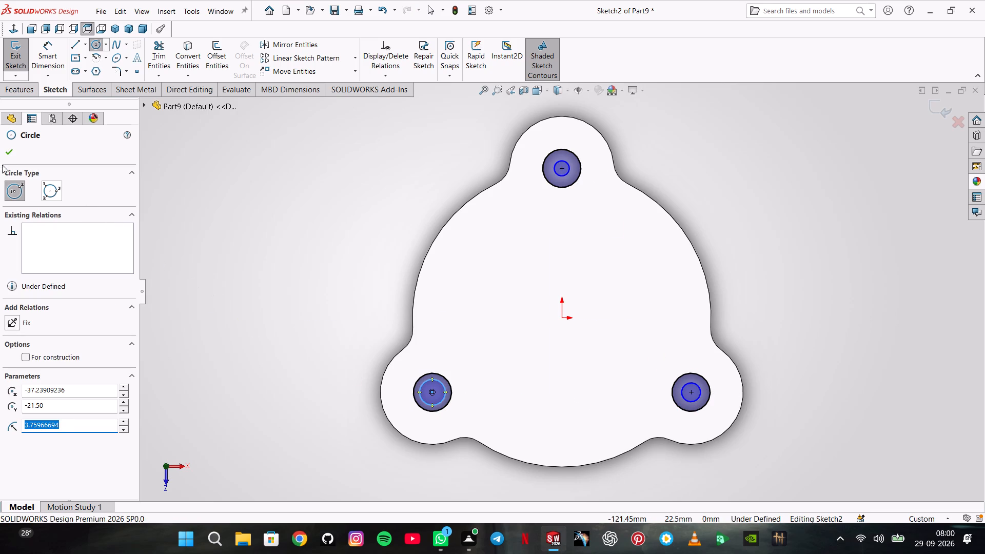
Dimension the inner circle on the top lobe to a 6 mm diameter.
left_click(48, 61)
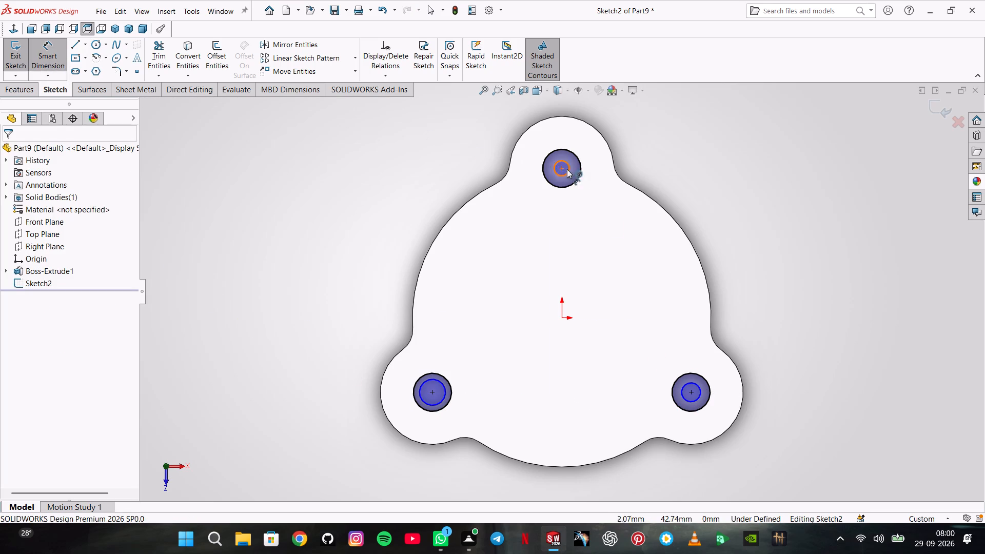
left_click(570, 169)
left_click(631, 167)
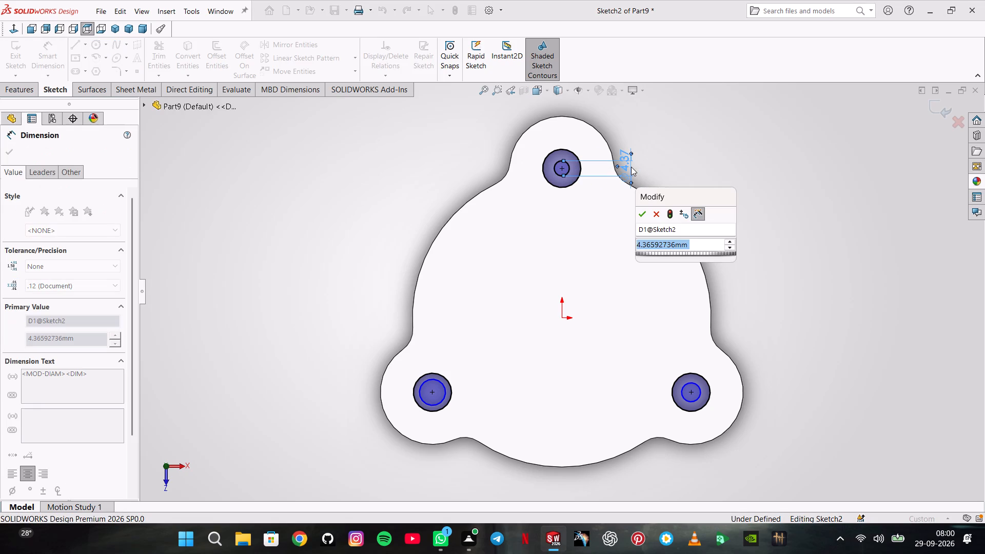
type("6+")
key("Return")
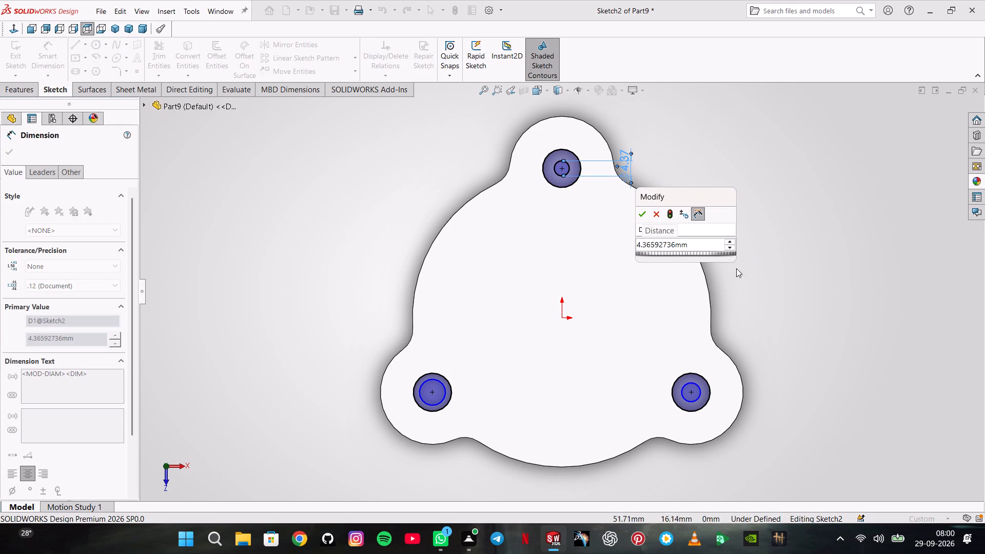
double_click(696, 247)
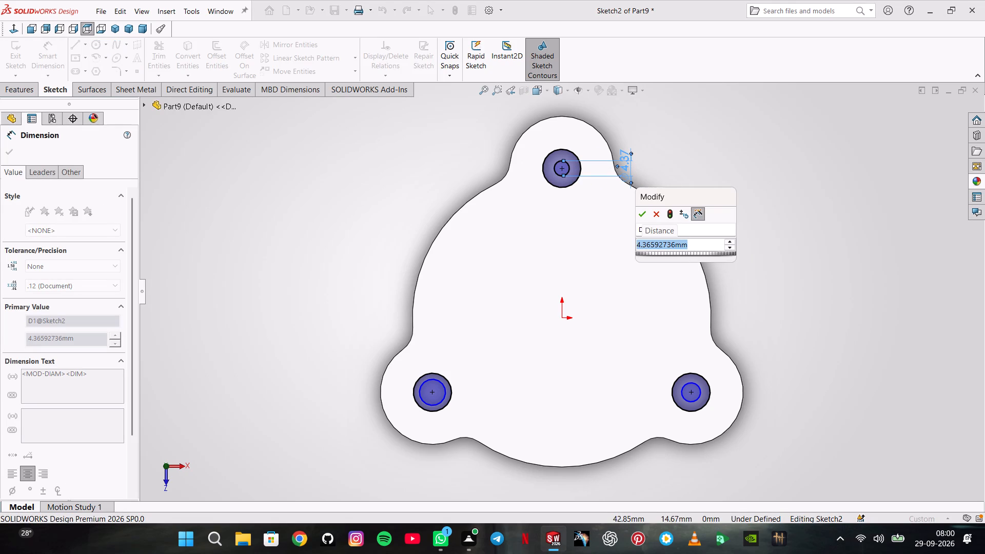
key("6")
key("Return")
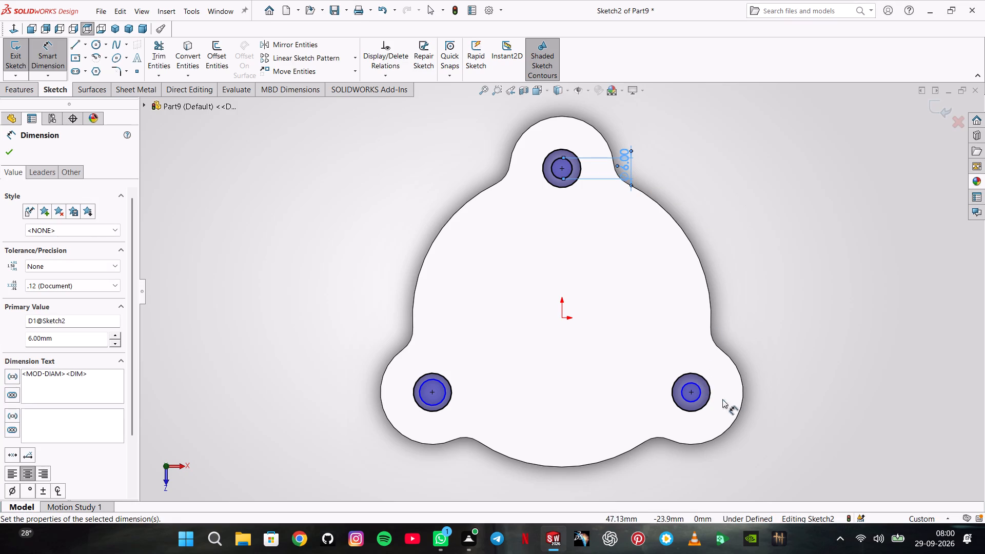
key("Escape")
Apply an Equal relation to the three inner circles.
left_click(561, 165)
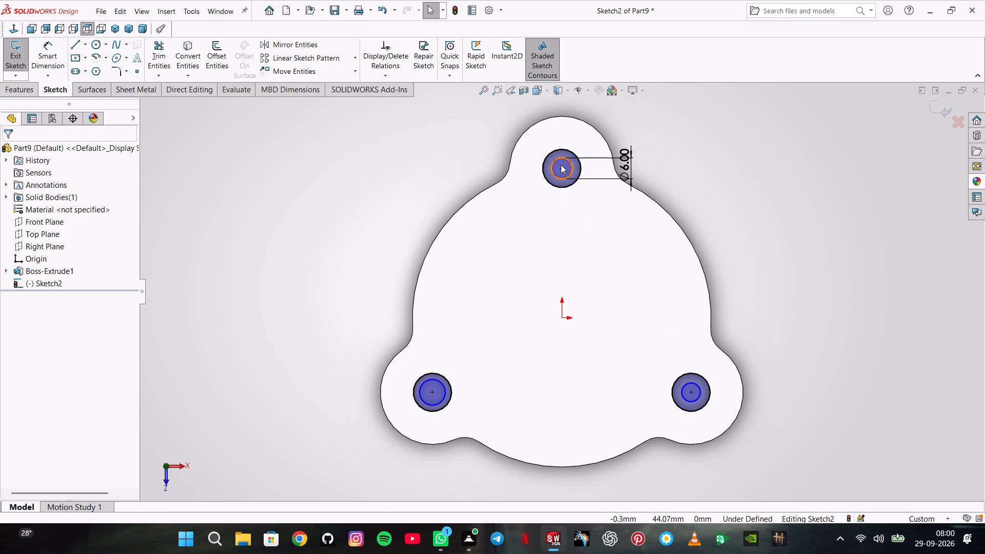
left_click(698, 387, "ctrl")
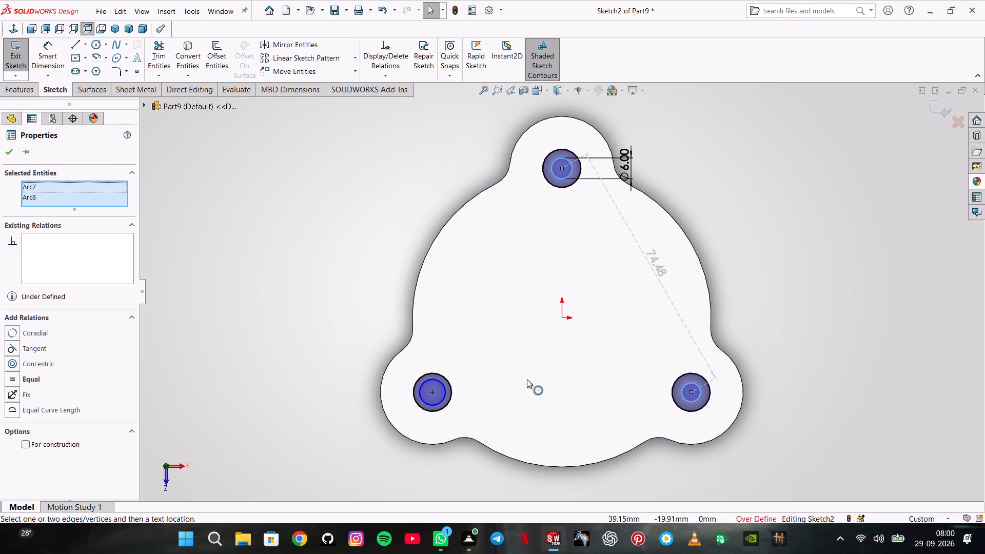
left_click(444, 390, "ctrl")
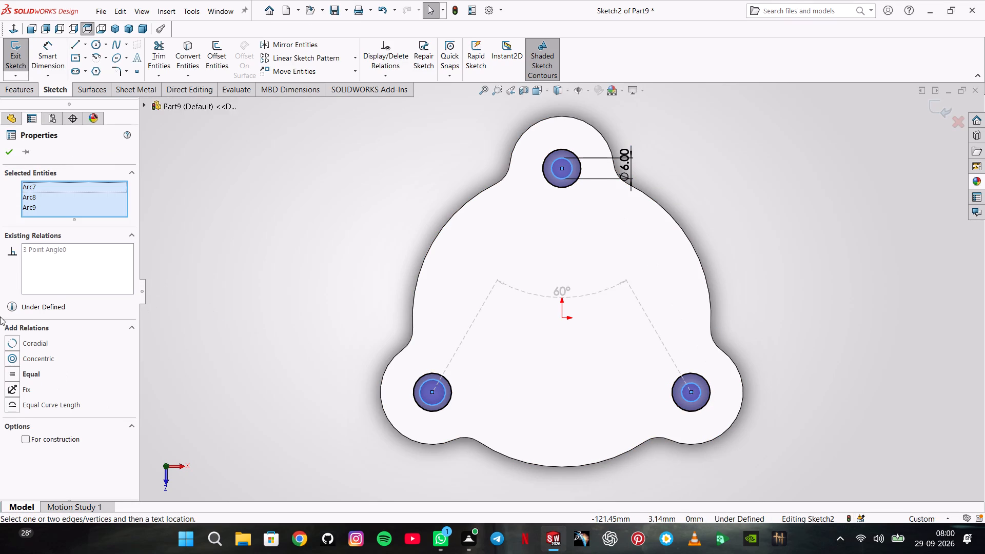
left_click(18, 367)
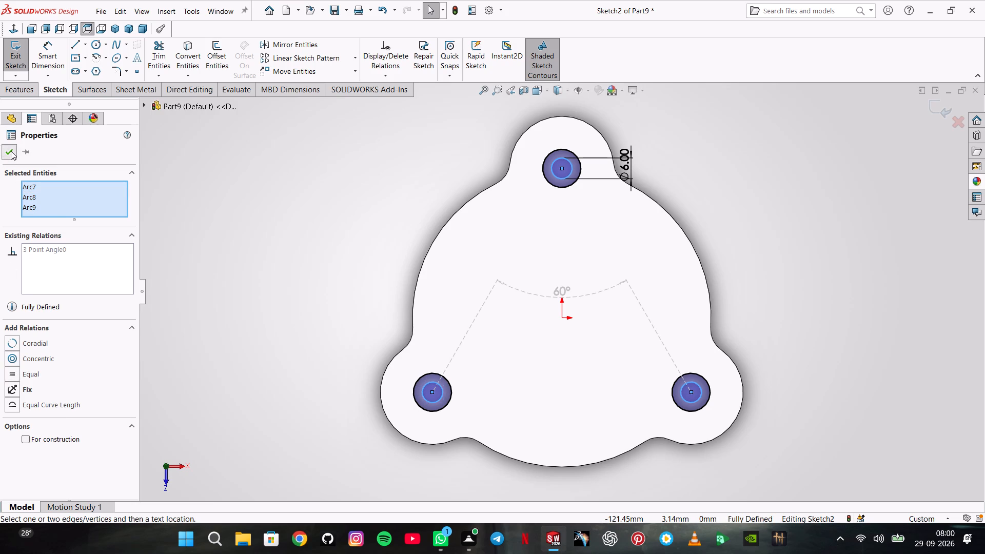
left_click(11, 151)
Extrude the three ring profiles 9 mm upward as blind bosses to form hollow posts on the lobes.
left_click(23, 95)
left_click(47, 66)
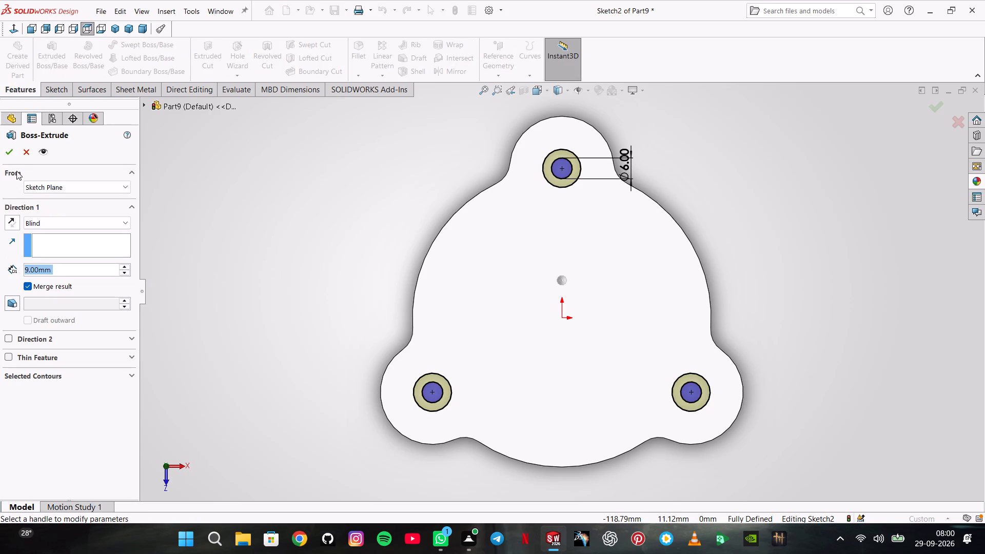
left_click(5, 157)
left_click(386, 210)
Start a new sketch on the plate's top face.
middle_click_drag(360, 252, 353, 141)
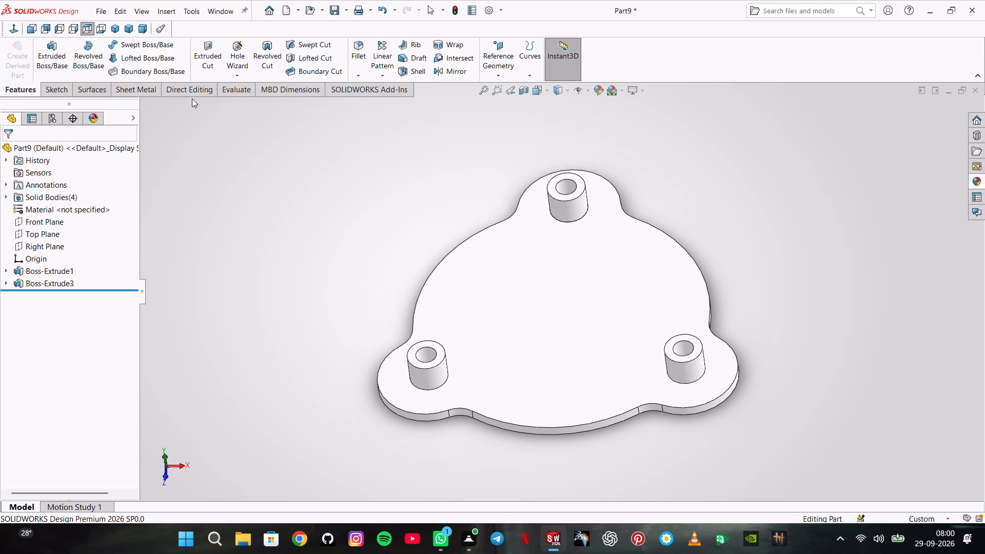
left_click(557, 316)
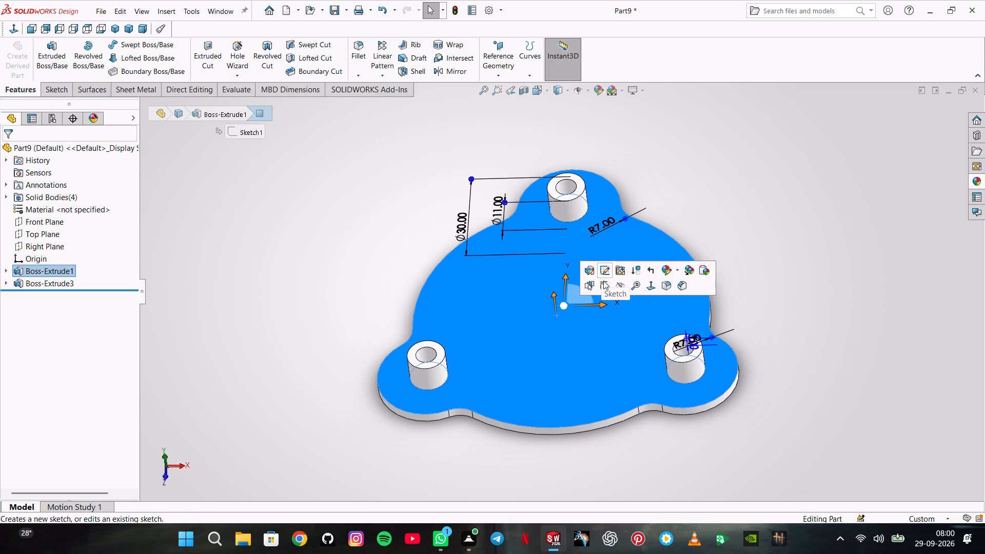
left_click(603, 282)
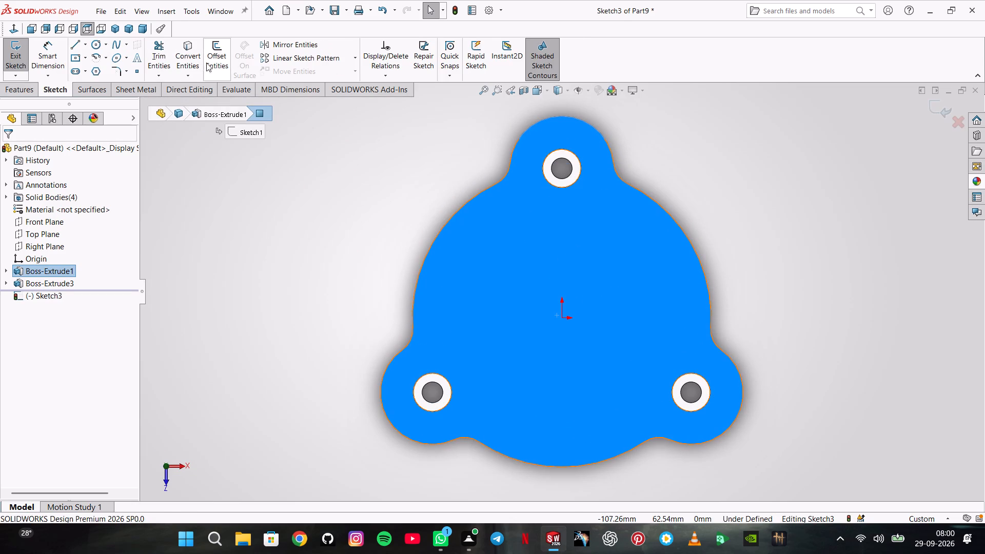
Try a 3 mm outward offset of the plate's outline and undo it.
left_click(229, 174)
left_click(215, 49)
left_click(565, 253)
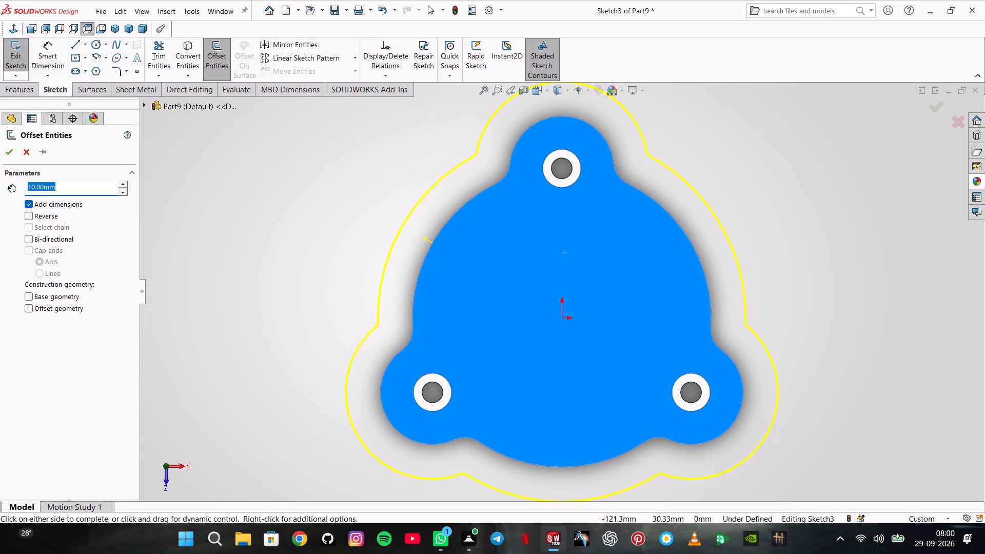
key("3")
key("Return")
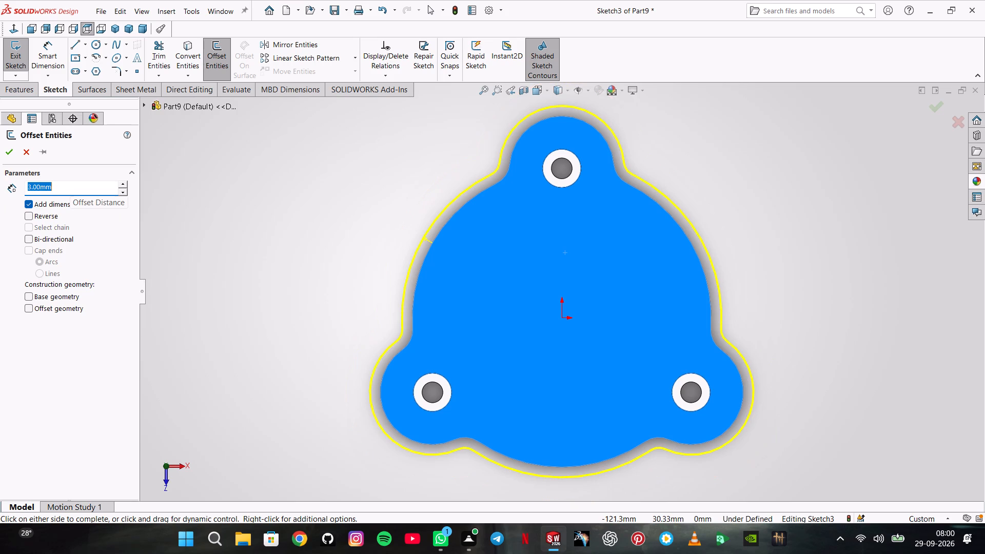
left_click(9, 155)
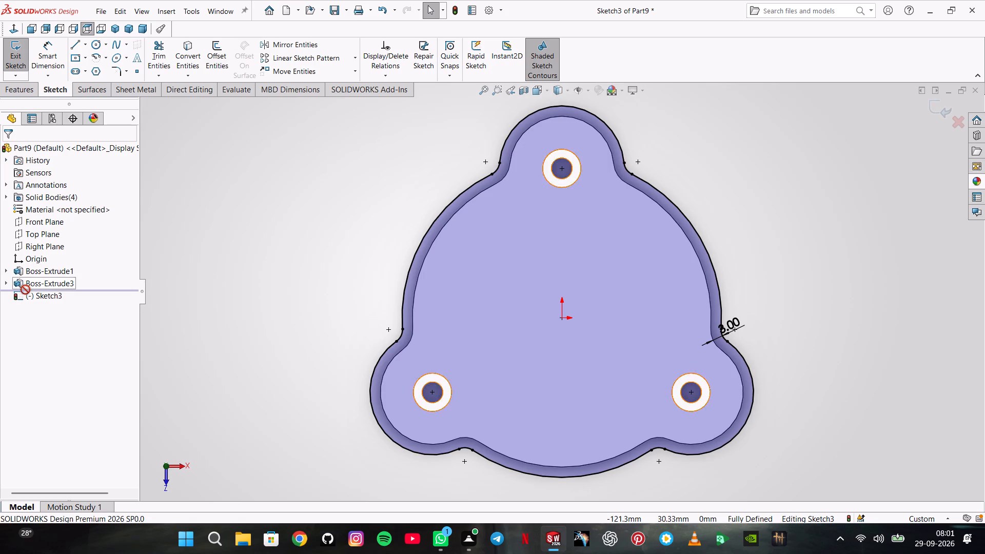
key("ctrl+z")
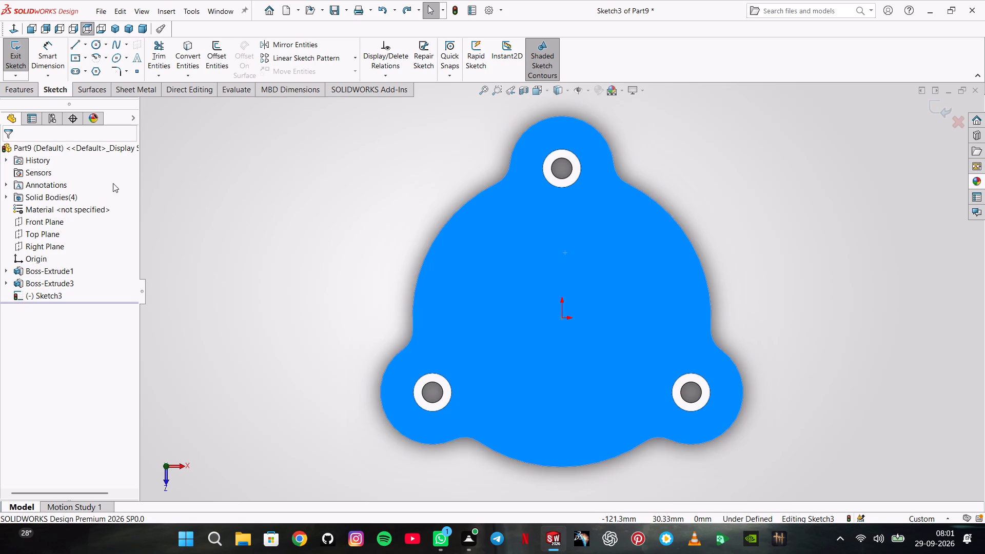
Offset the plate's outline 3 mm inward.
left_click(219, 61)
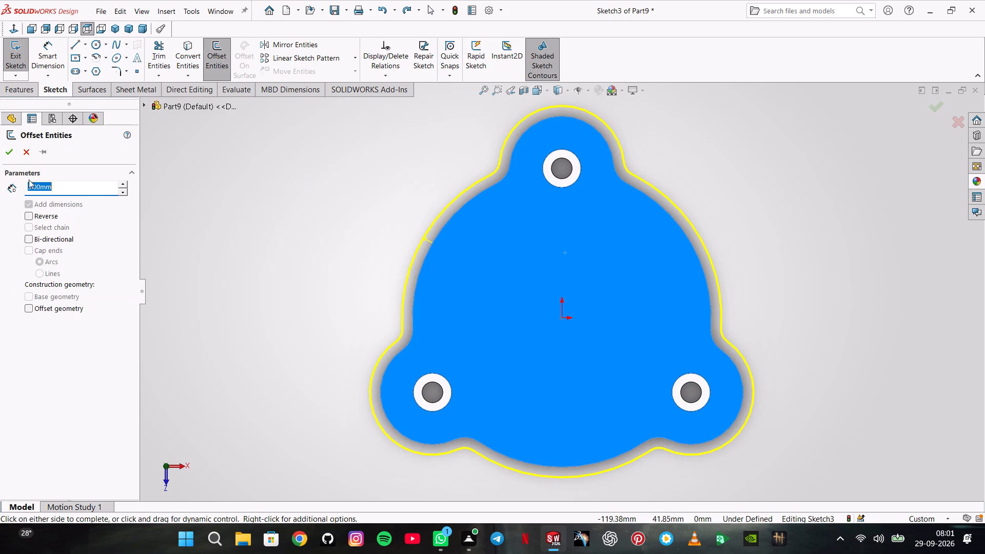
left_click(27, 215)
left_click(7, 154)
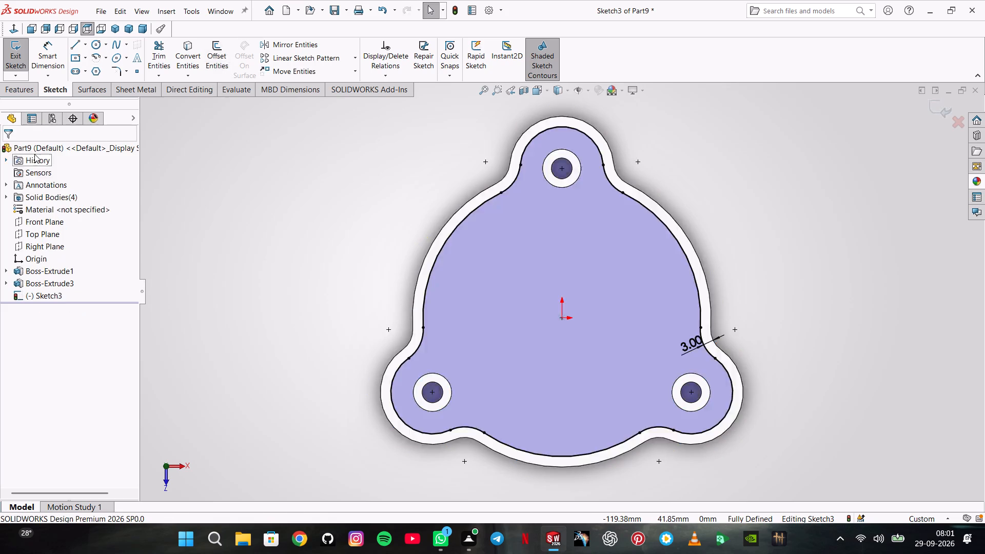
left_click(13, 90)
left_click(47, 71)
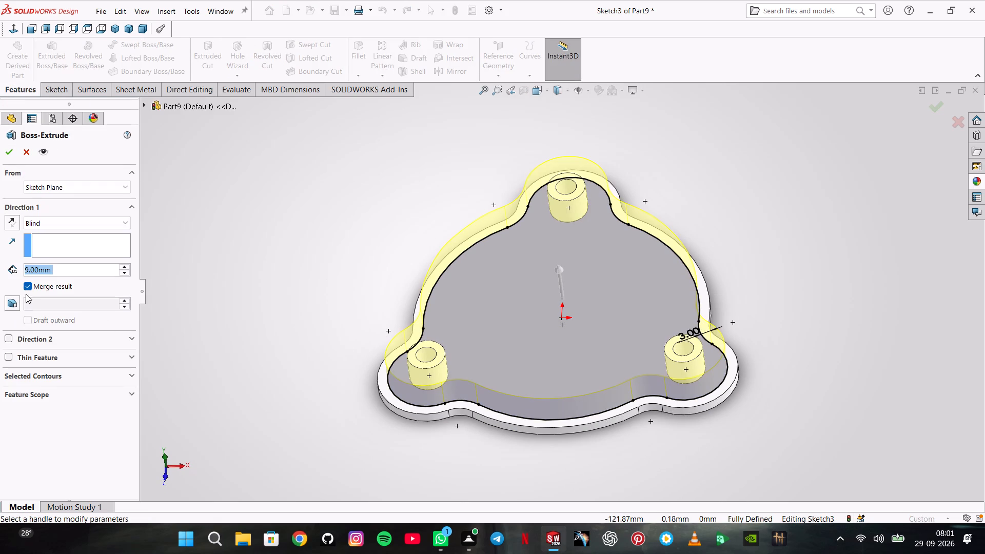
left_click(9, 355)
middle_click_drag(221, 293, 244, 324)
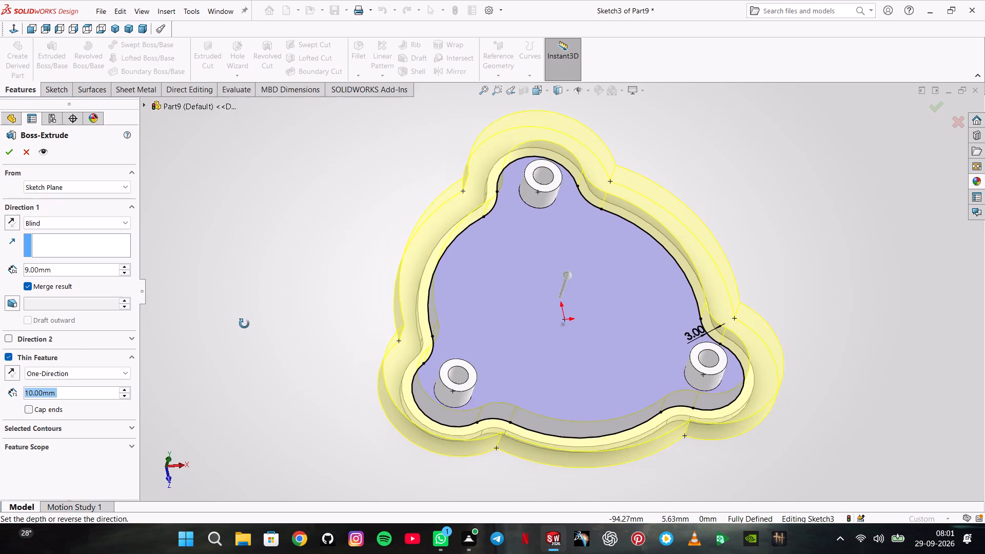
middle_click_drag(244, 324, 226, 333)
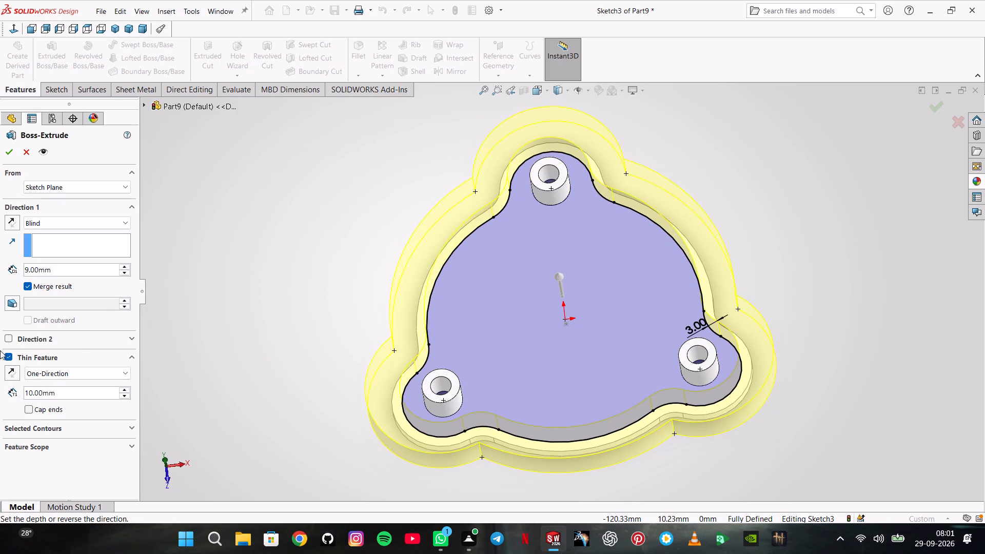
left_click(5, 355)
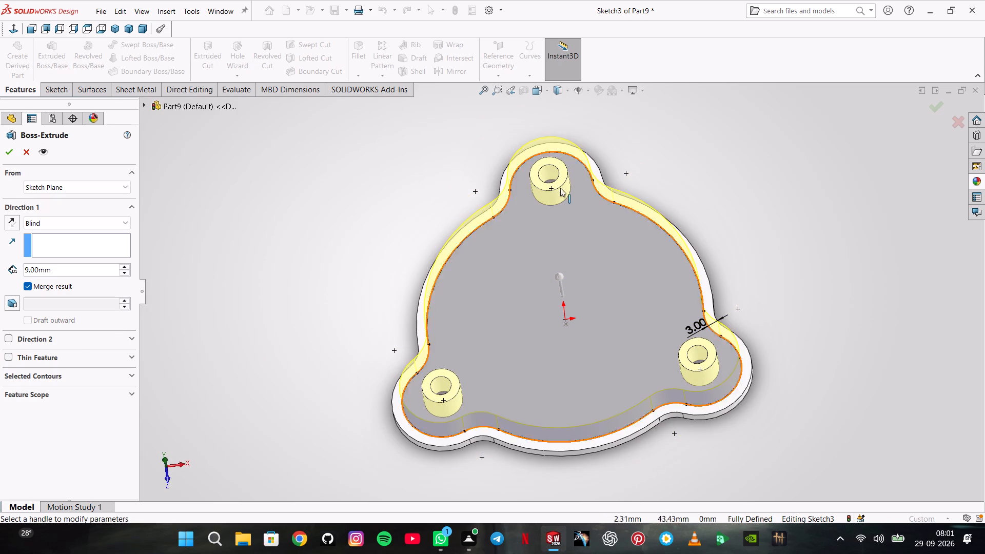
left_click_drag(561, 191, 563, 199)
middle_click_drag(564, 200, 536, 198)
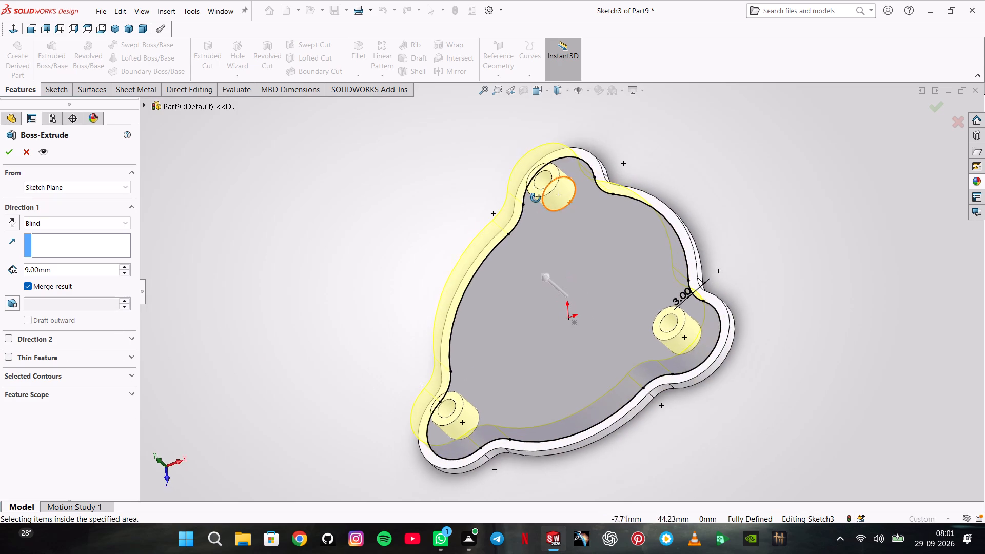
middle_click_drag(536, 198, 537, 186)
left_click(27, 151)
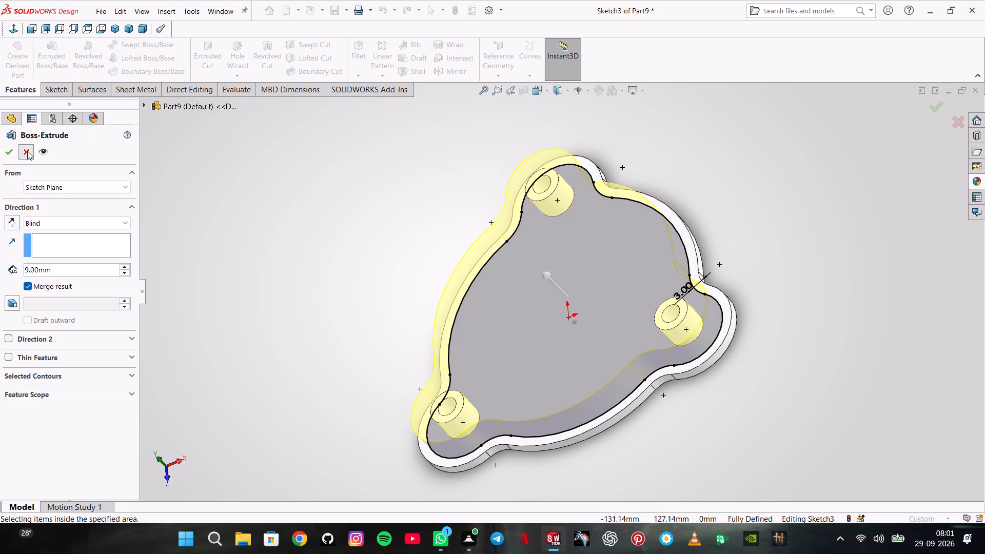
Convert the inner and outer circular edges of all three hollow posts into sketch entities.
left_click(20, 33)
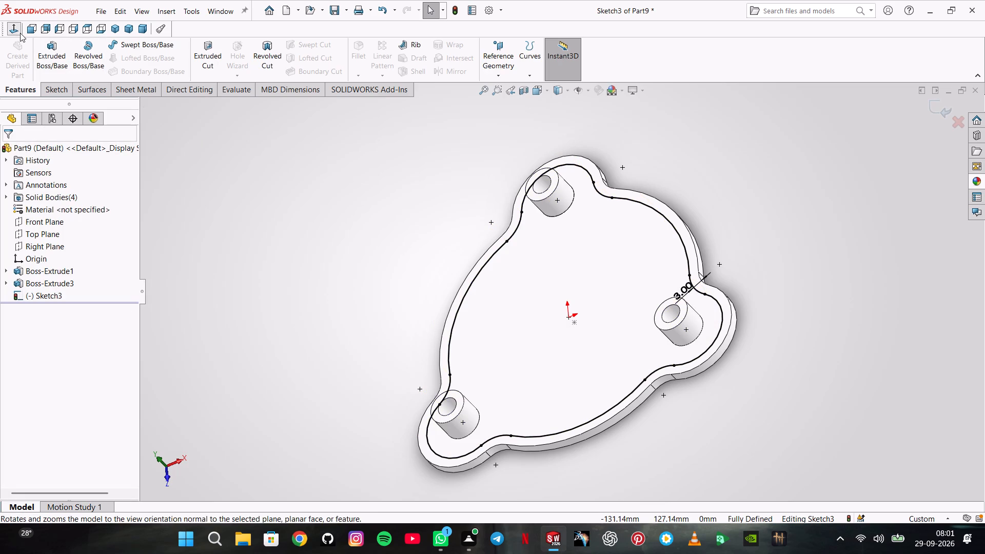
left_click(46, 90)
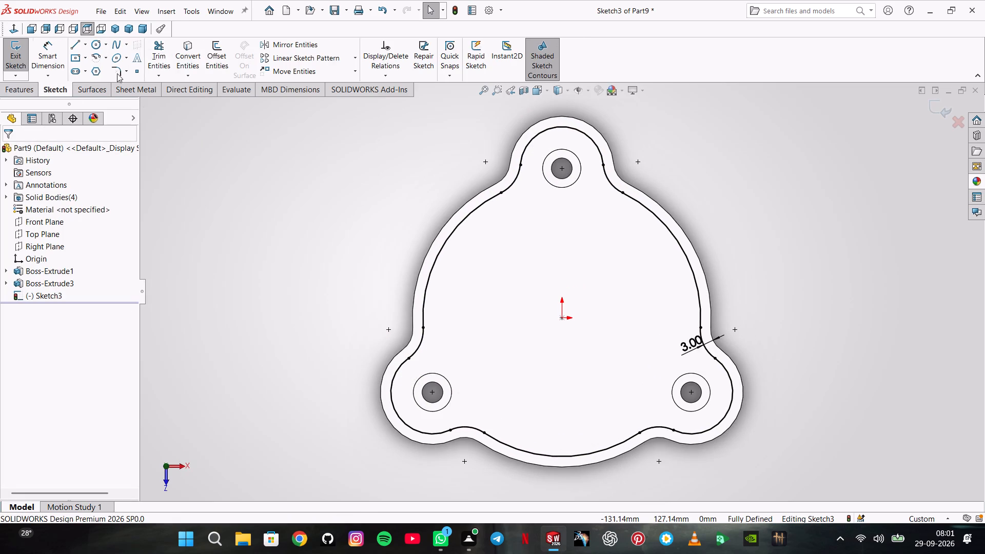
left_click(198, 53)
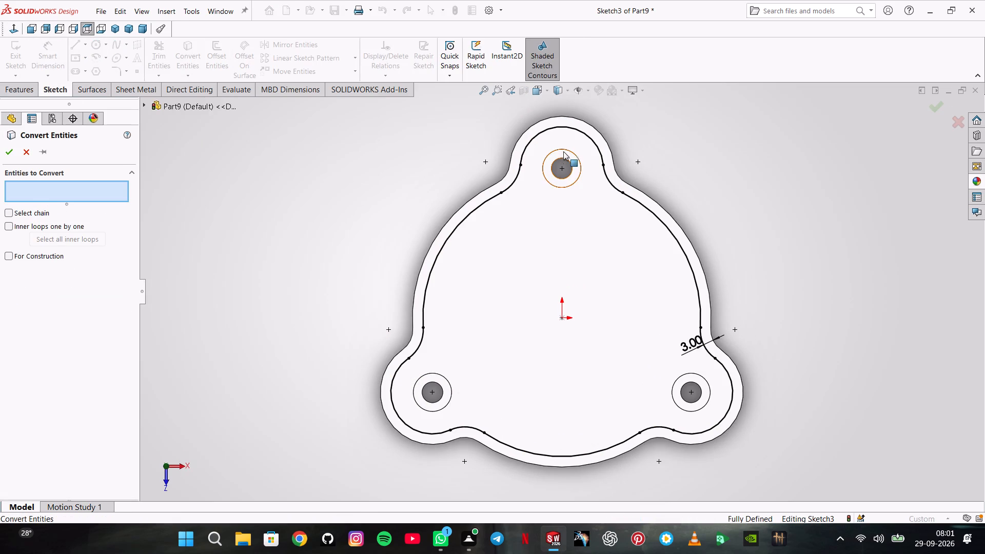
left_click(563, 150)
left_click(562, 159)
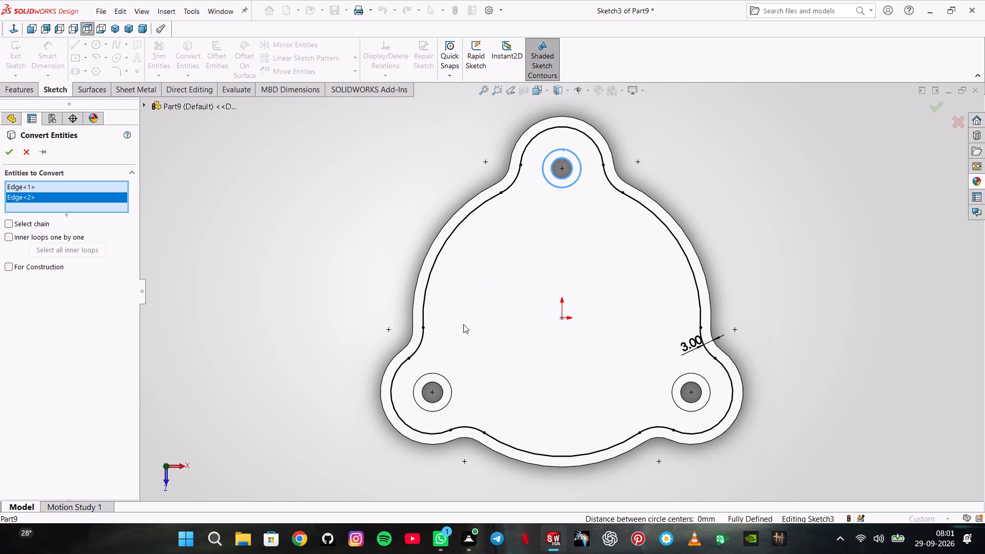
left_click(429, 381)
left_click(431, 374)
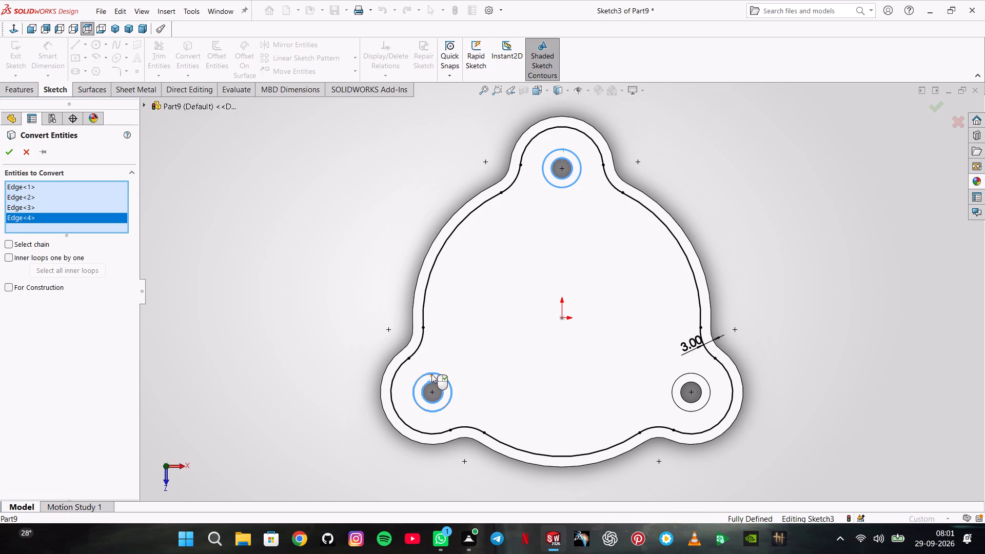
left_click(689, 373)
left_click(690, 382)
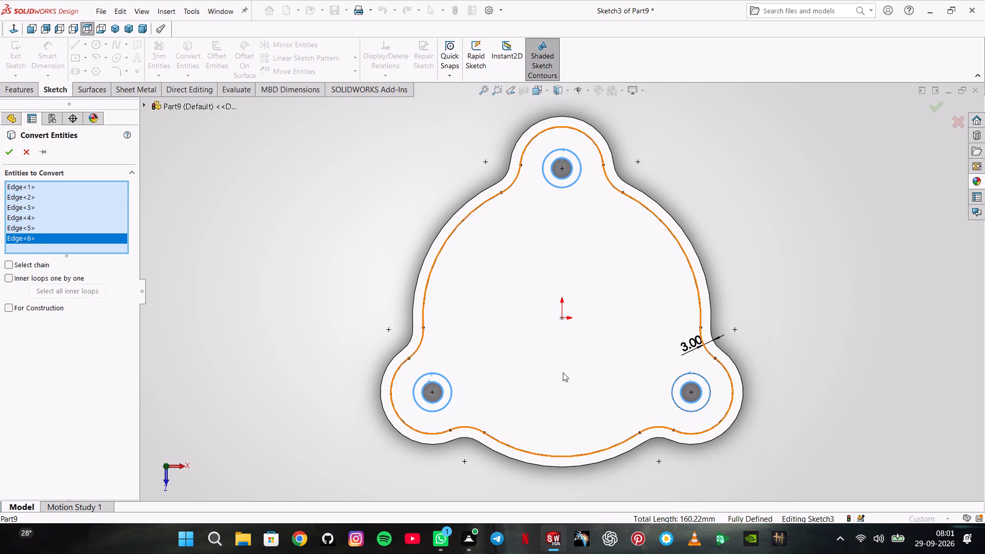
left_click(11, 150)
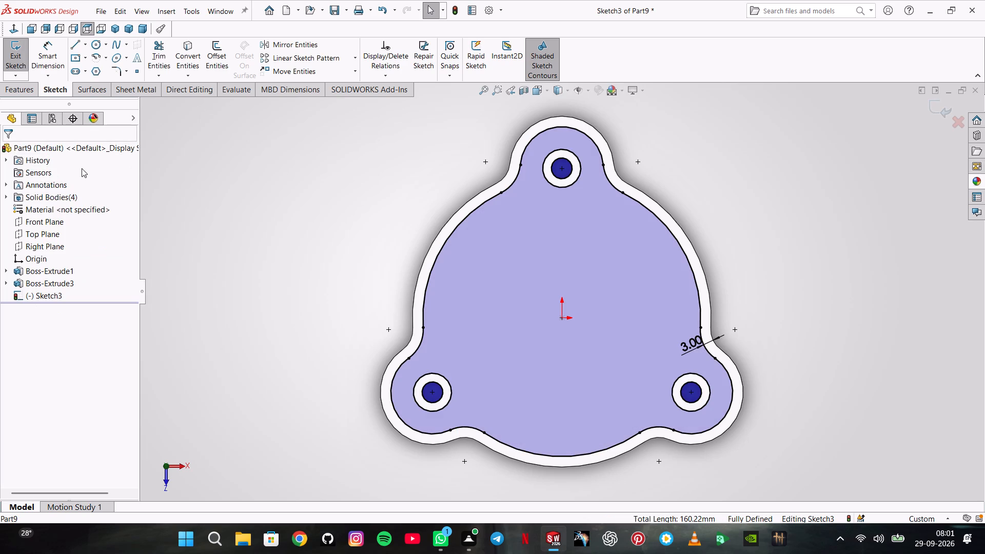
Extrude the region between the offset outline and the posts' outer circles 9 mm upward as a merged blind boss.
left_click(12, 93)
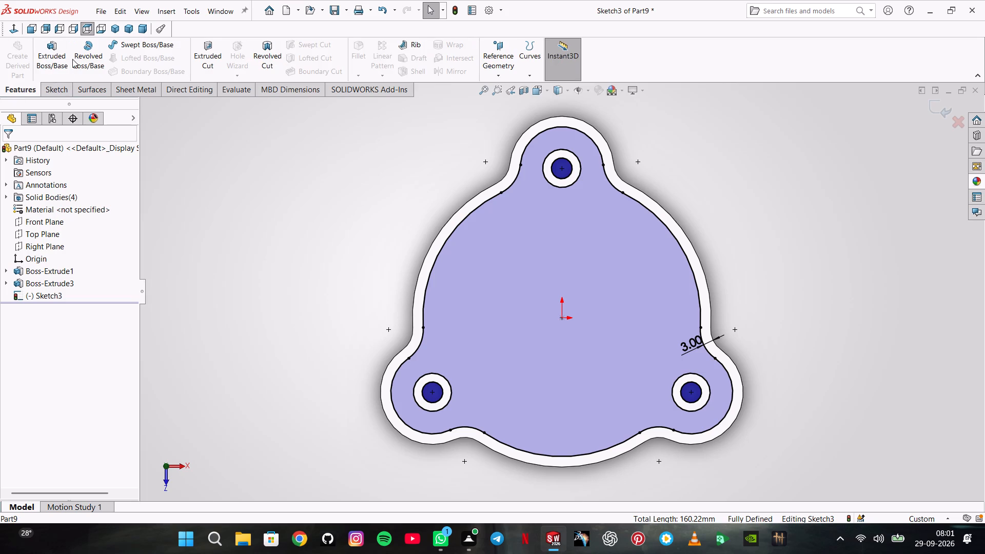
left_click(52, 61)
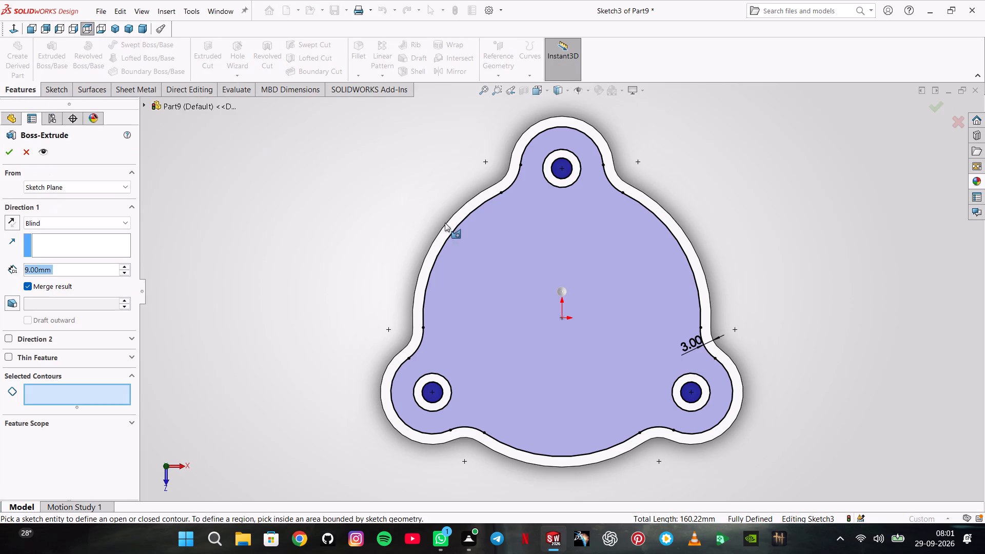
left_click(487, 265)
middle_click_drag(388, 296, 376, 142)
scroll(390, 296, "up", 1)
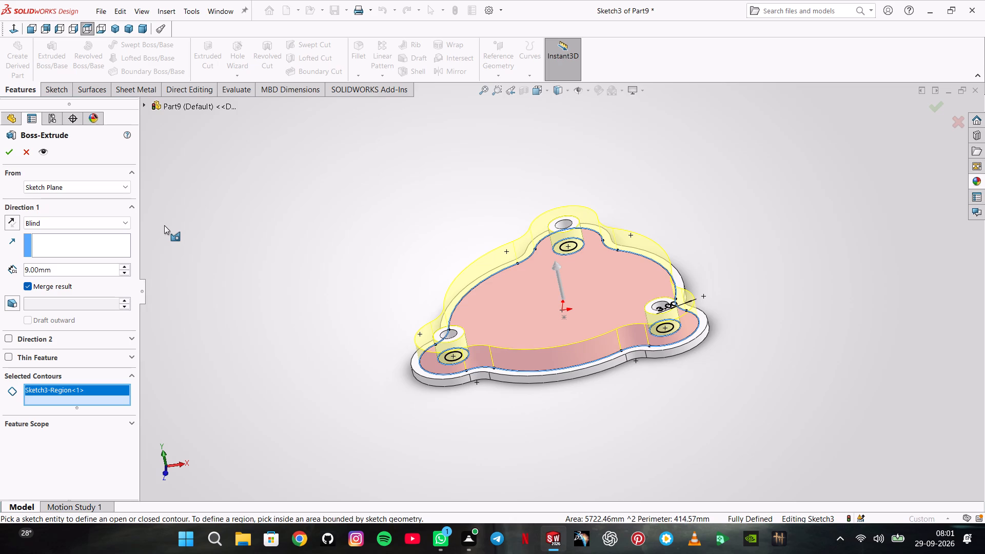
key("3")
key("Return")
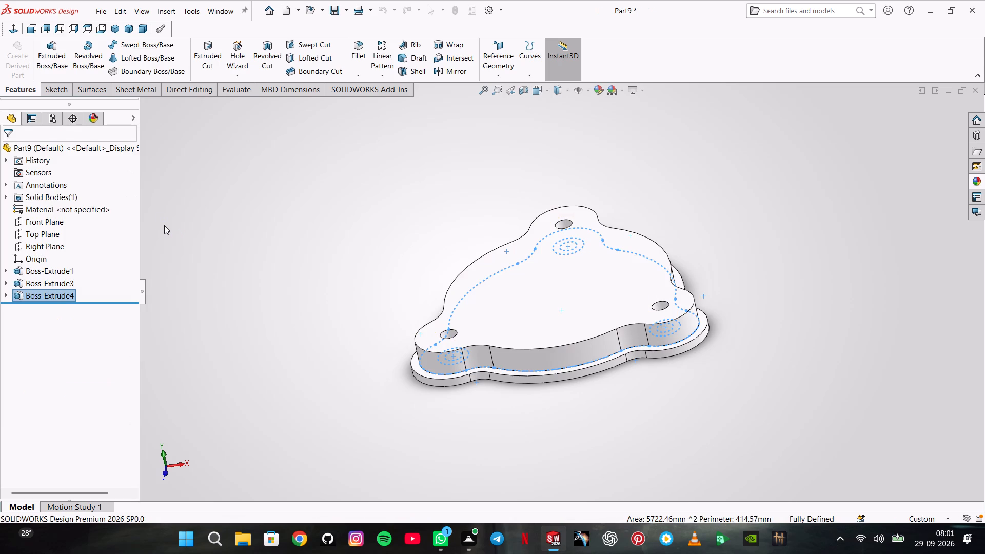
Set the raised lobed boss's extrusion depth to 3 mm.
right_click(66, 295)
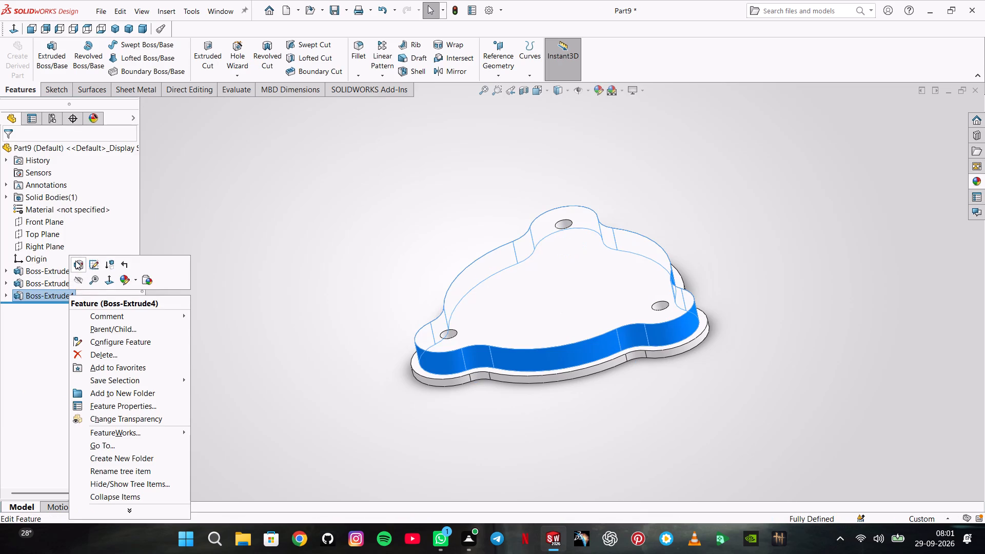
left_click(75, 261)
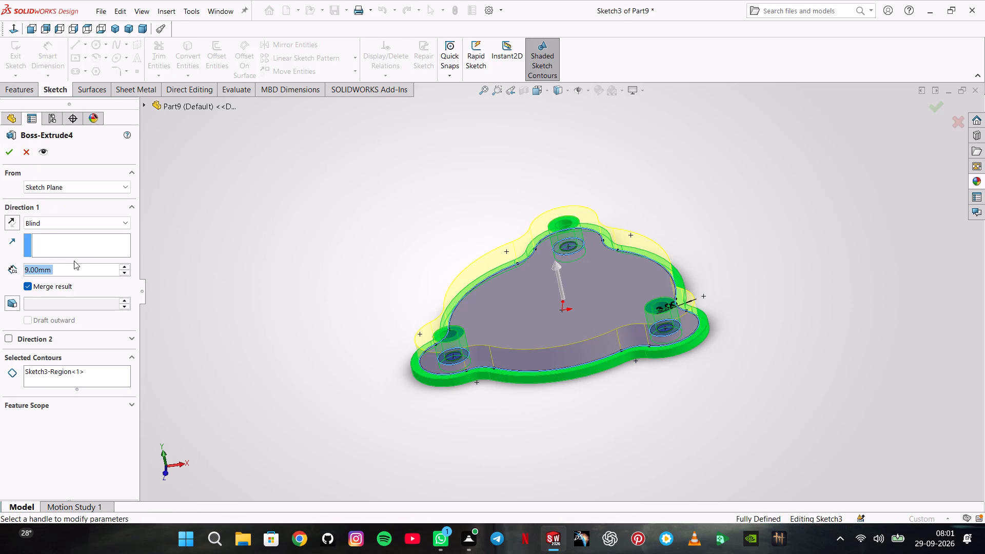
key("3")
key("Return")
key("Return")
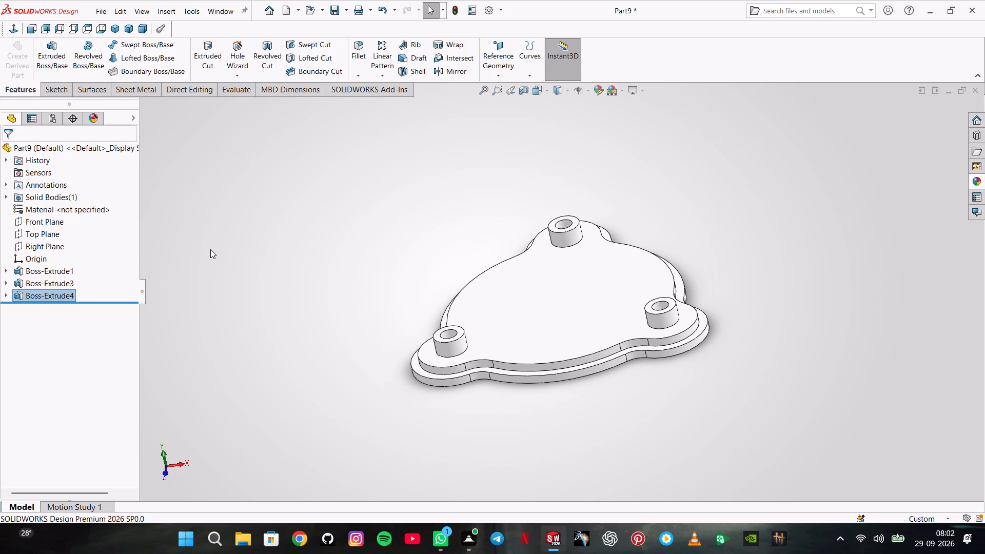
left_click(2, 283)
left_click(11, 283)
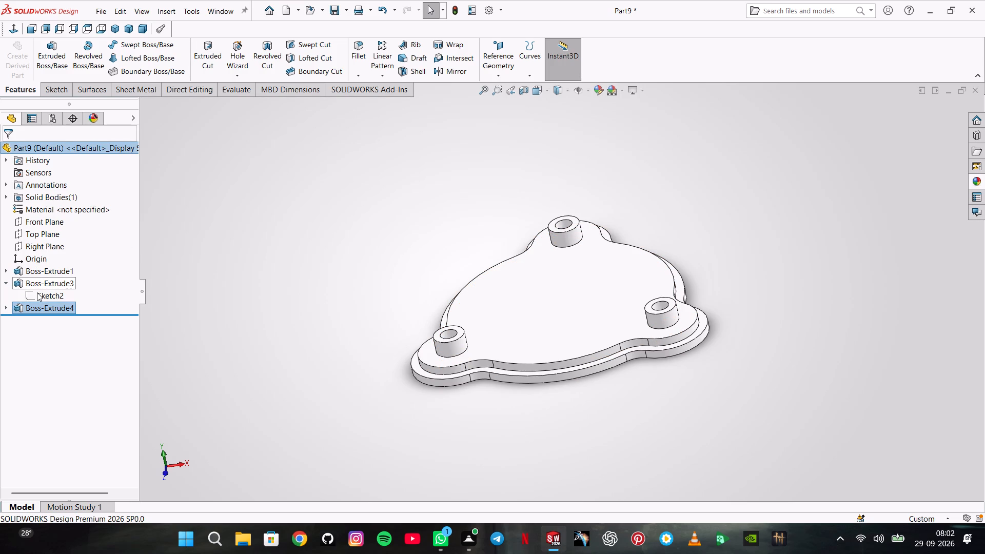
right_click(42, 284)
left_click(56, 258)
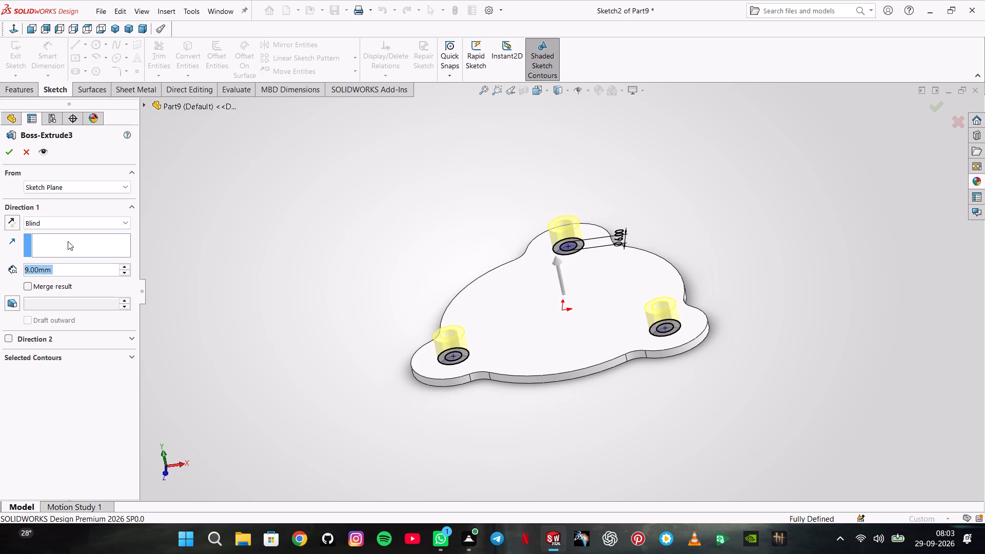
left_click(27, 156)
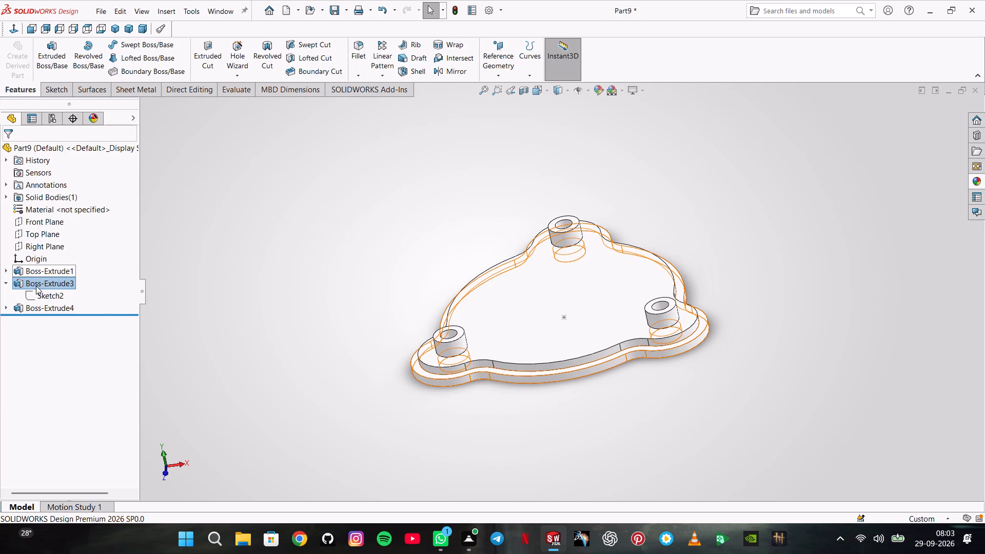
Delete the hollow posts' extrusion and choose to stop and repair the dependent sketch.
right_click(36, 286)
left_click(60, 345)
key("Return")
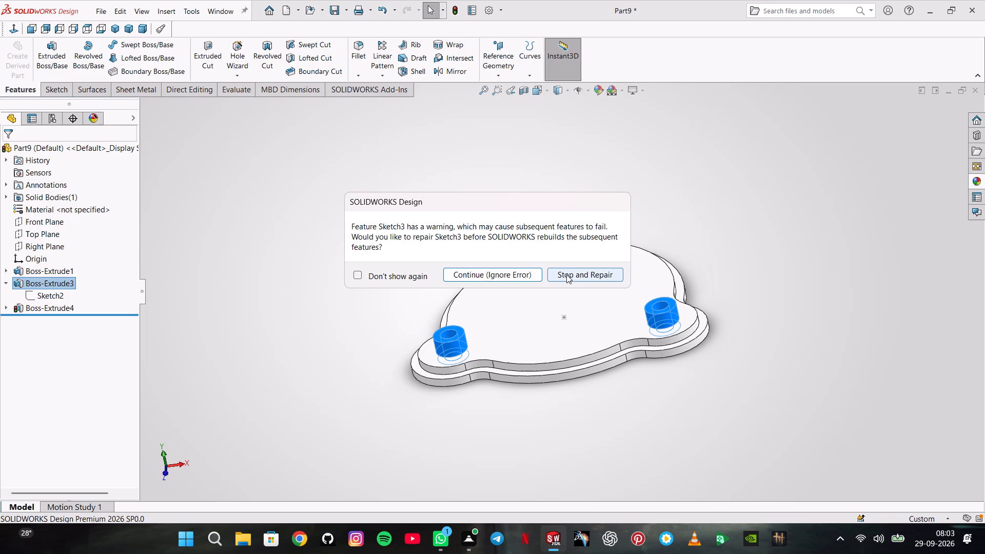
left_click(166, 289)
key("Escape")
key("Escape")
key("Escape")
key("Escape")
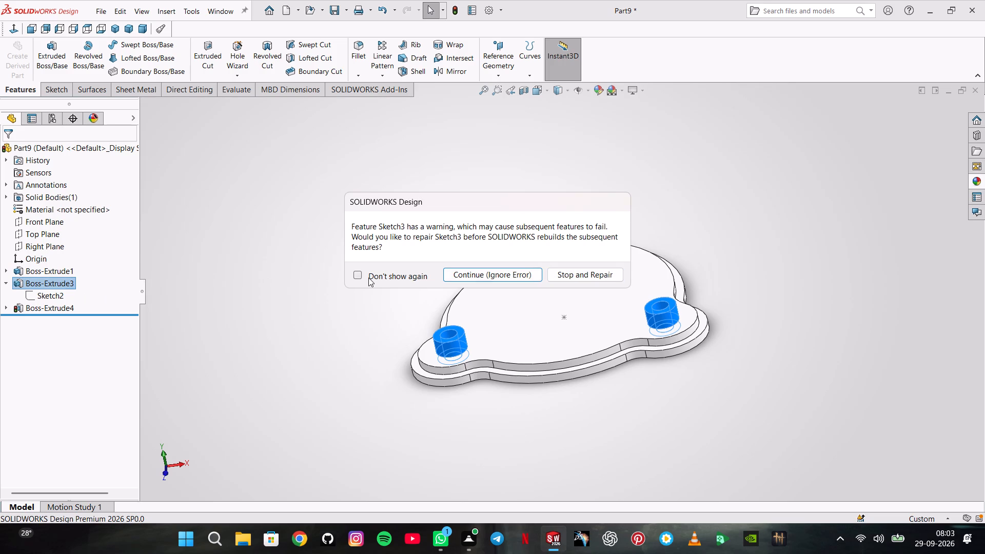
left_click(368, 278)
left_click(566, 277)
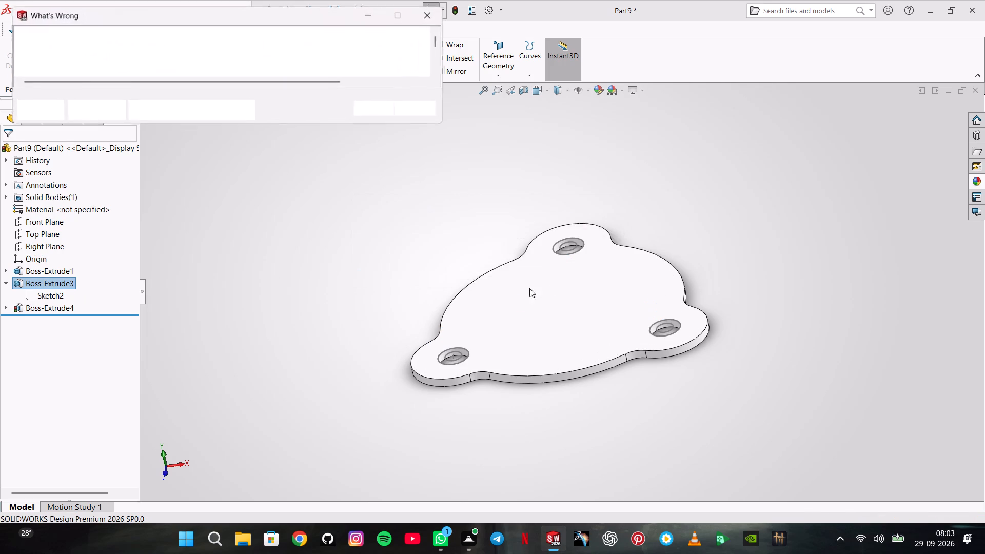
Delete the raised lobed boss extrusion, keeping its sketch.
left_click(386, 111)
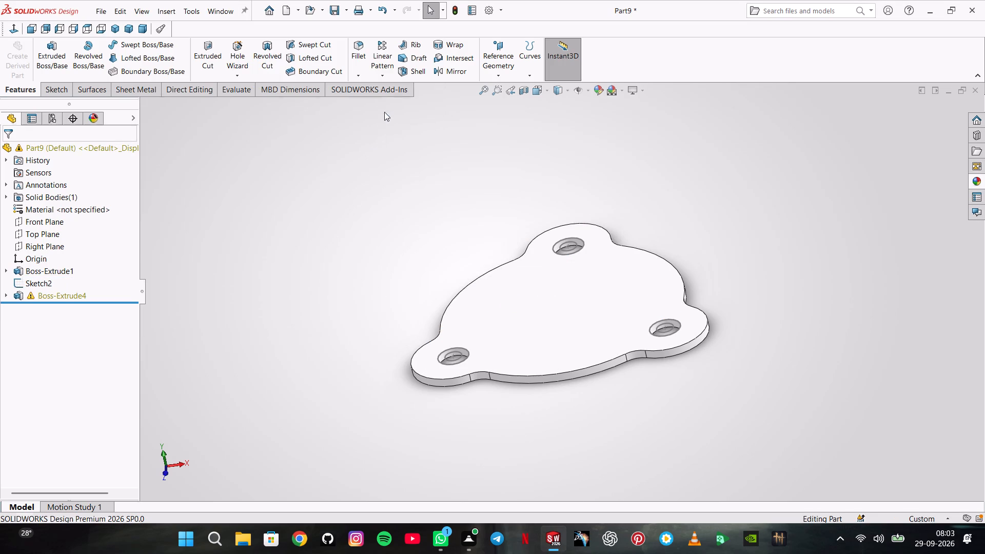
right_click(54, 299)
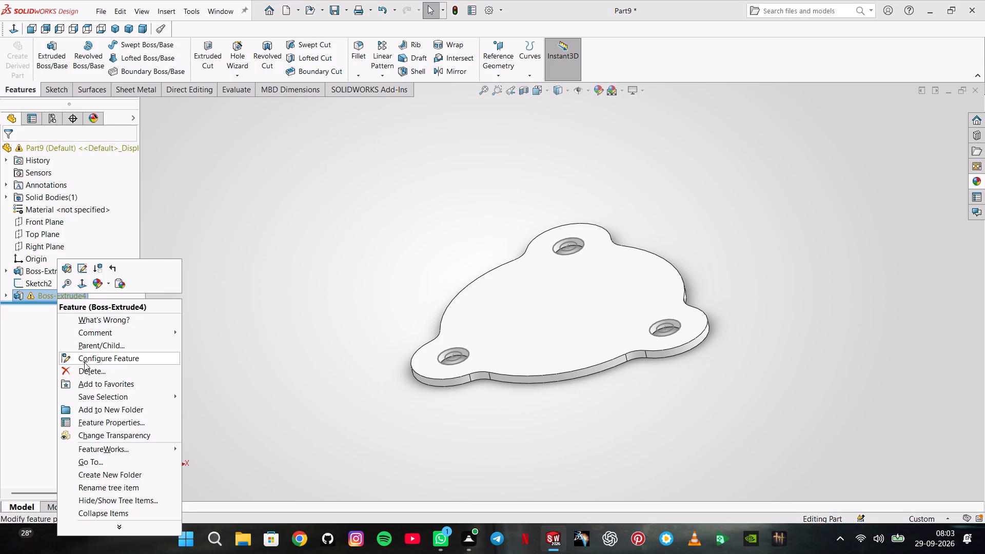
left_click(86, 364)
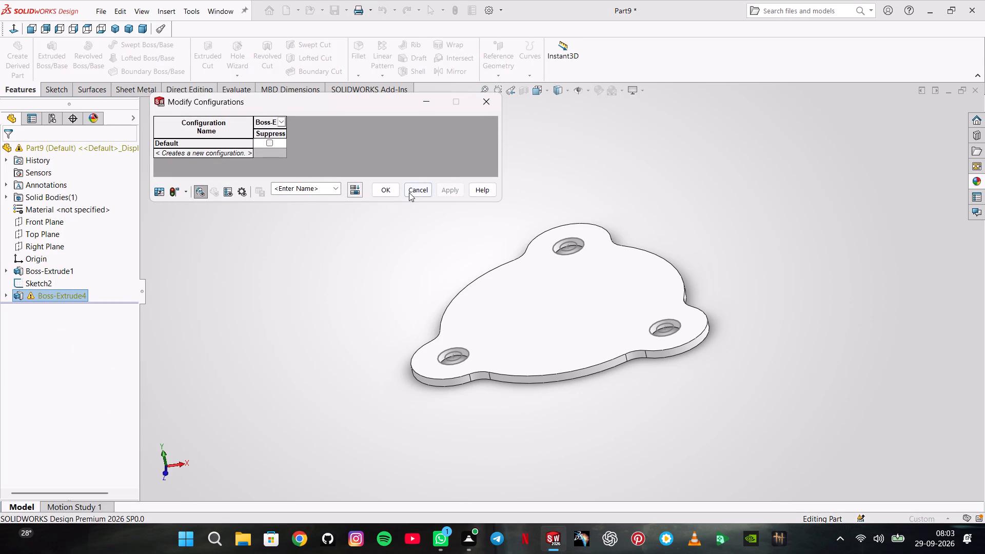
left_click(409, 192)
right_click(74, 290)
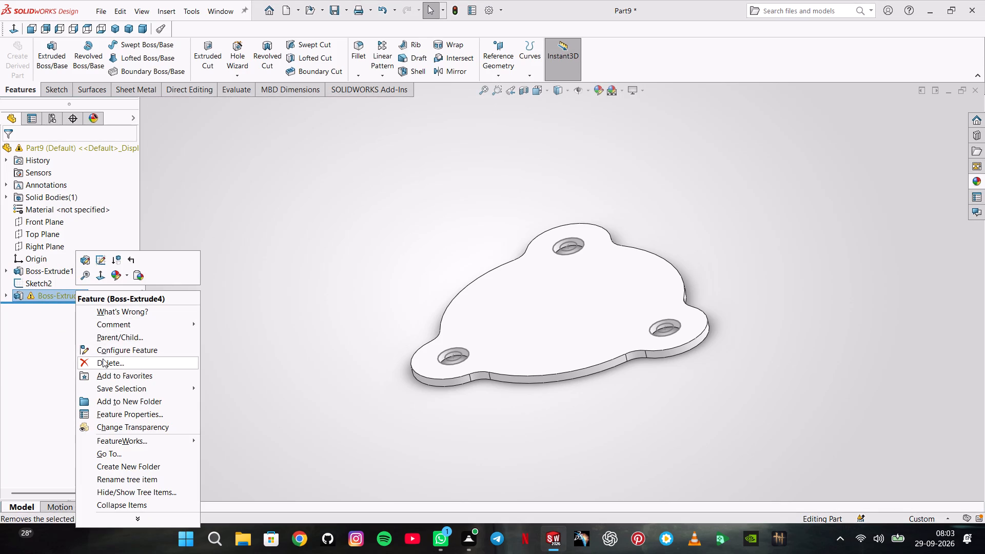
left_click(103, 359)
key("Return")
key("Return")
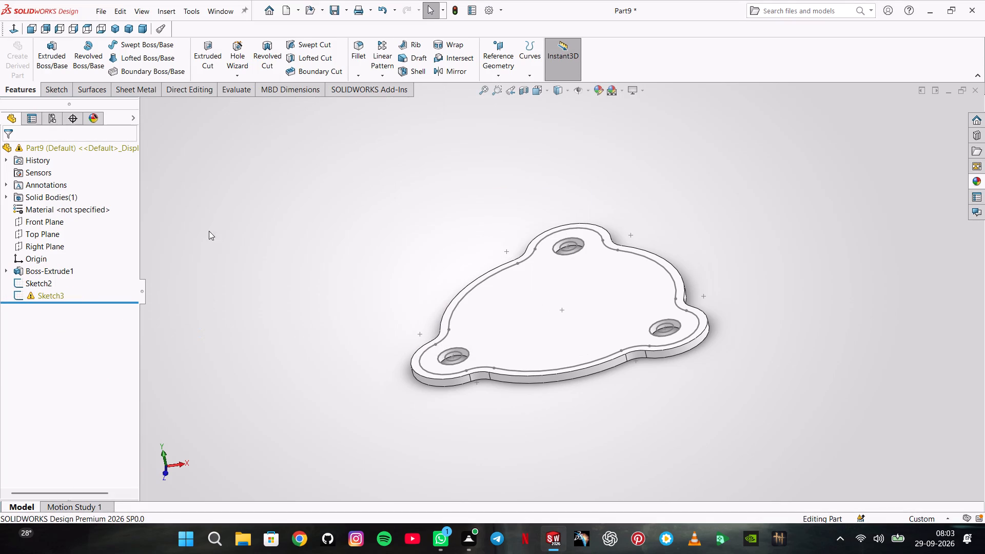
Delete the leftover sketch containing the raised step's inset outline.
right_click(53, 296)
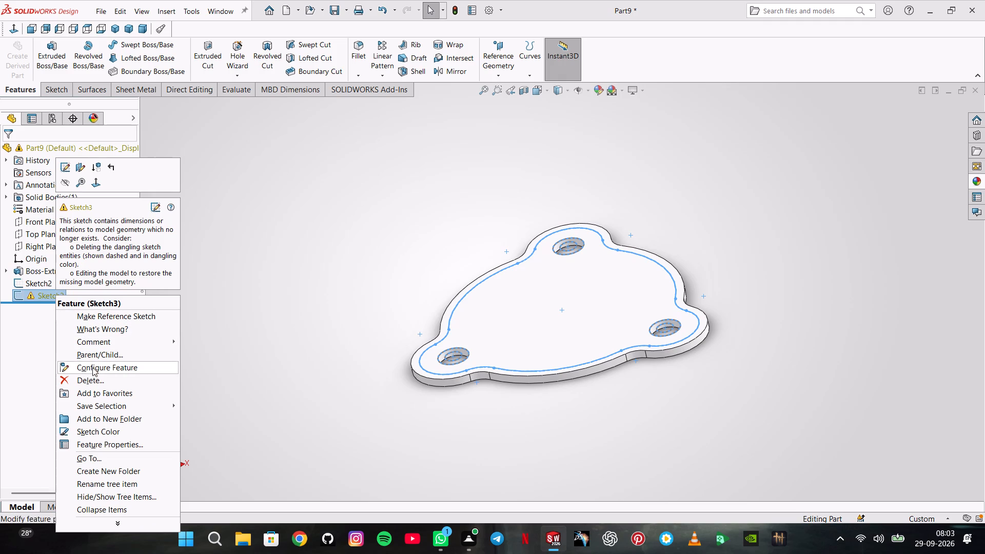
left_click(93, 374)
key("Return")
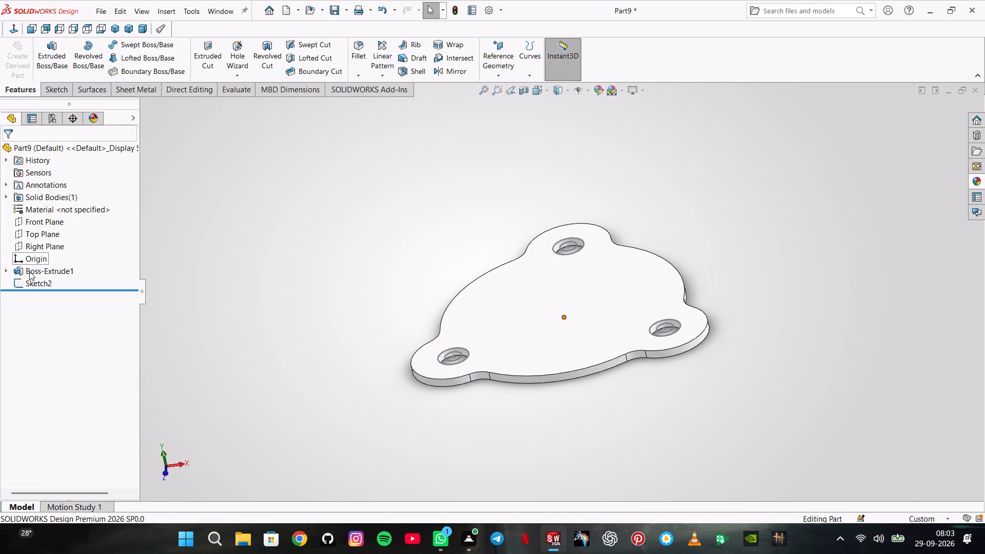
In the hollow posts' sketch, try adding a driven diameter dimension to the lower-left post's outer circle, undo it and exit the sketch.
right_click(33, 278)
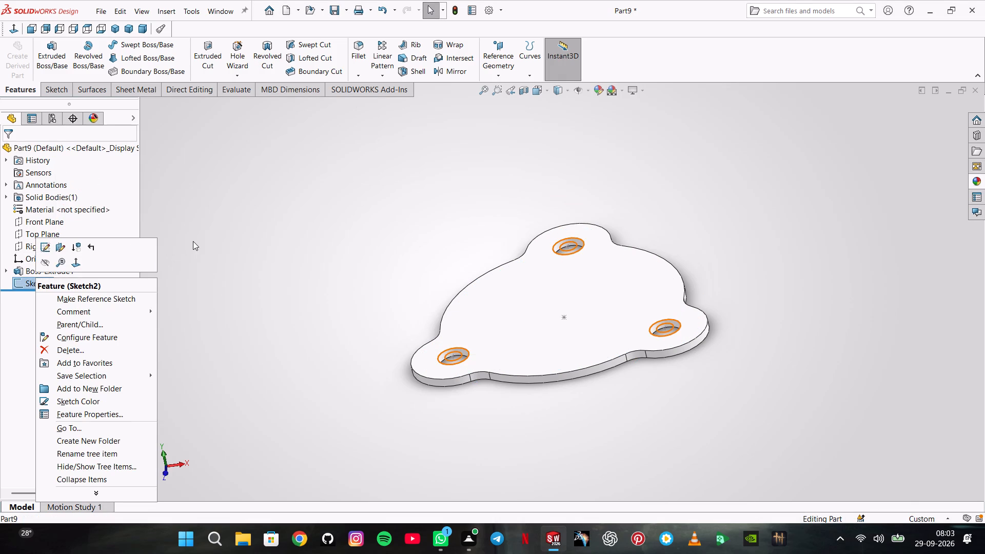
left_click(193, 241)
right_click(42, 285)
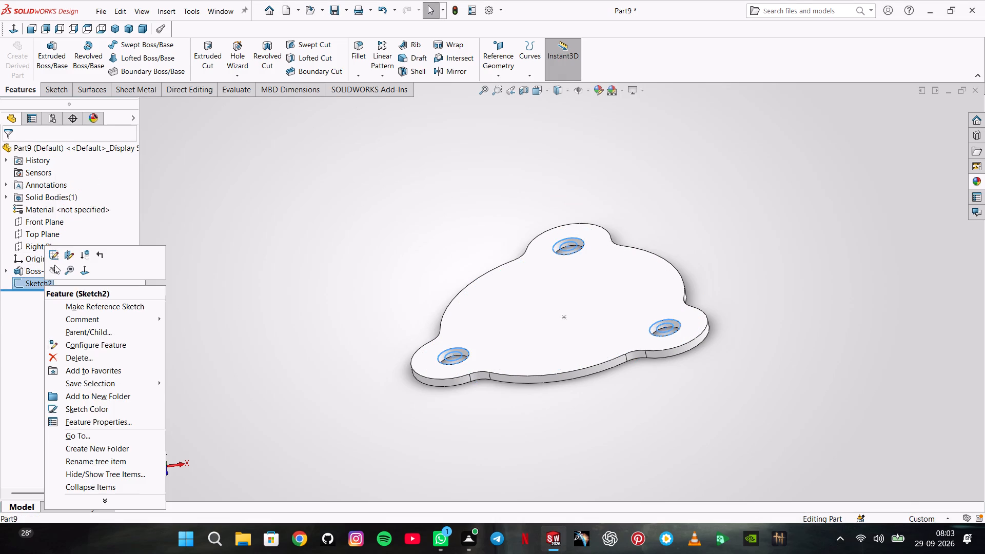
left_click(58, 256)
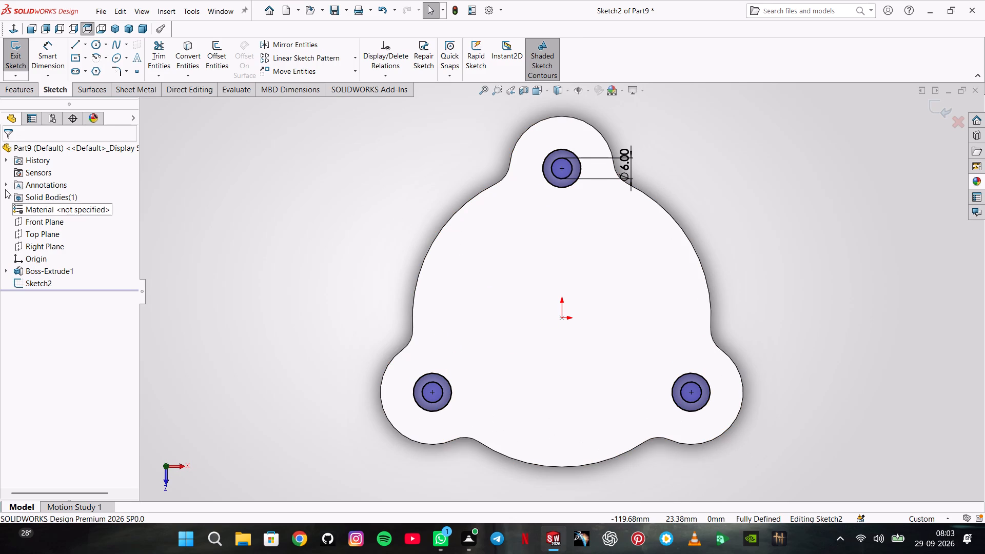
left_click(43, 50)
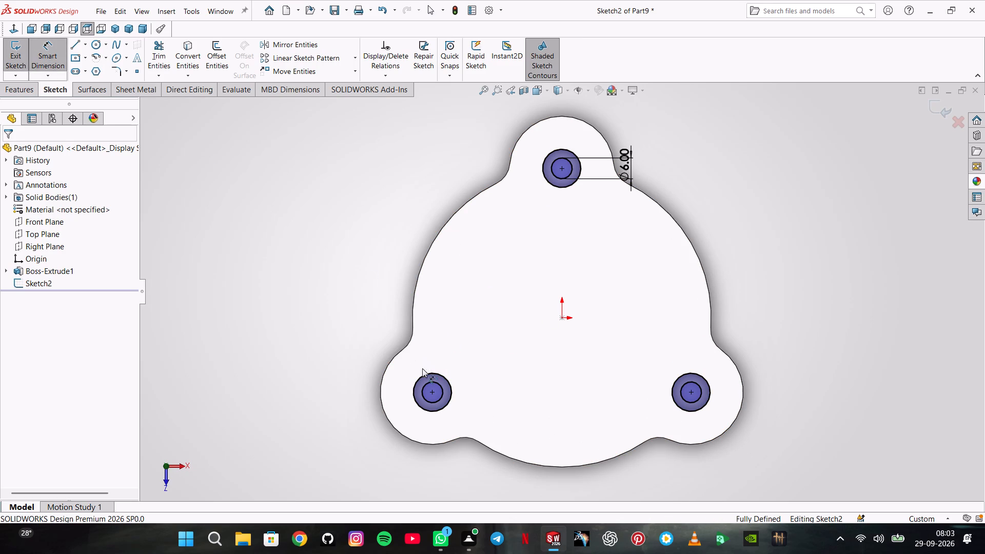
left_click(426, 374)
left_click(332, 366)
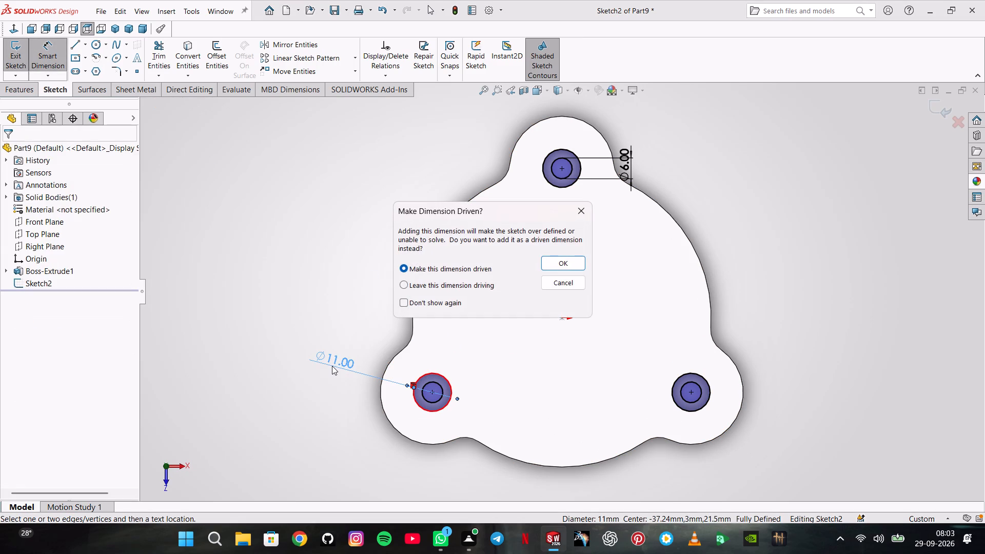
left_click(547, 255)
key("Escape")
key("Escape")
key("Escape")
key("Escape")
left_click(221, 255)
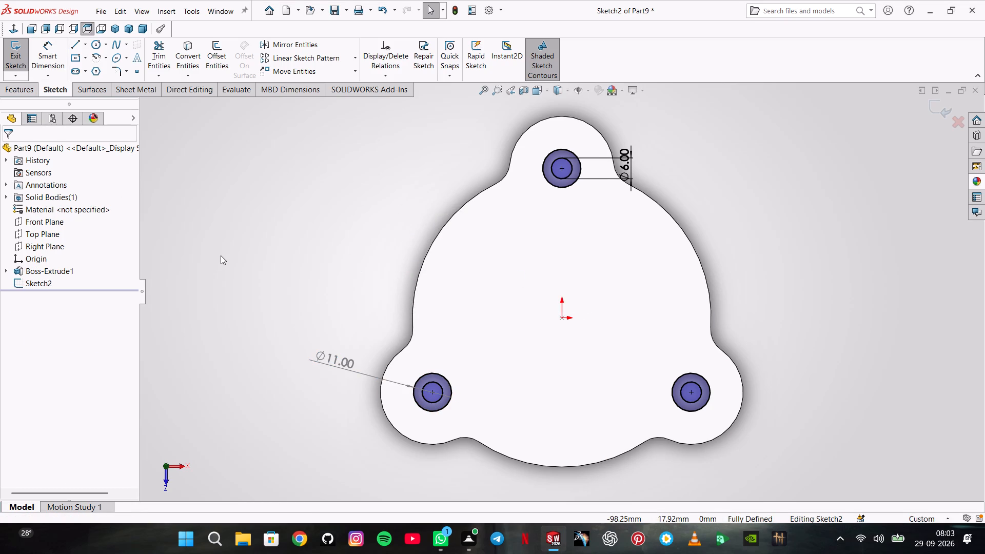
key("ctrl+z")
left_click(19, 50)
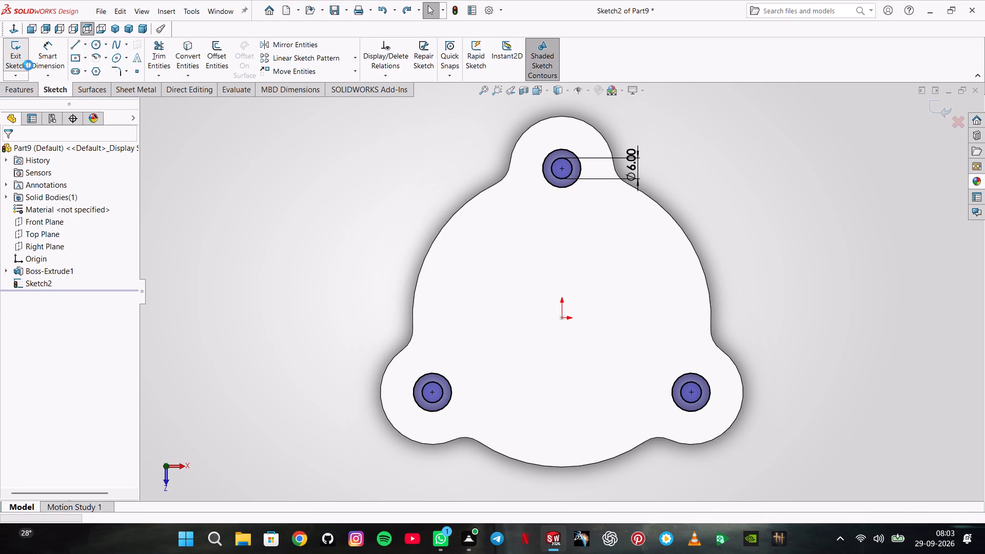
In the base plate's sketch, set the lobe holes' diameter to 16 mm and exit the sketch.
right_click(38, 270)
left_click(61, 235)
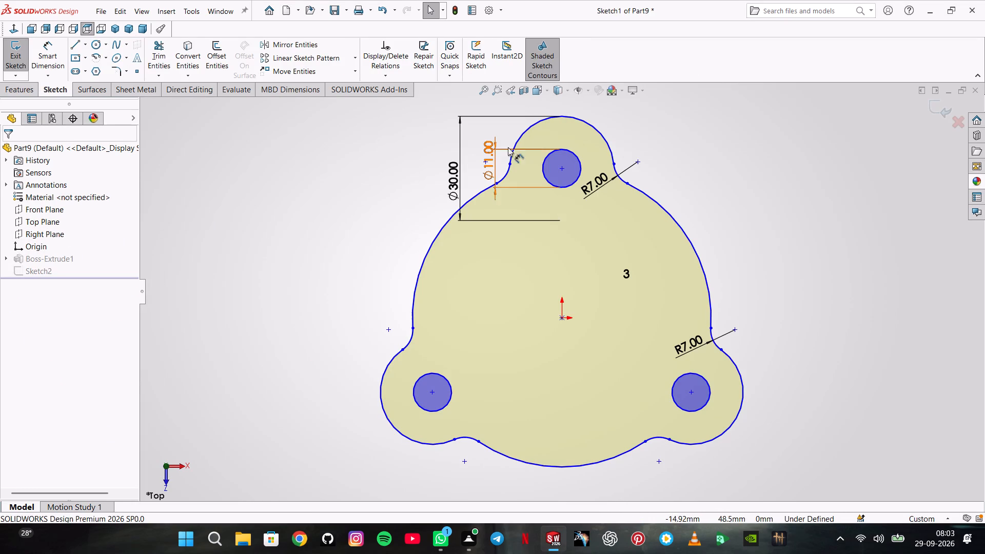
left_click(984, 553)
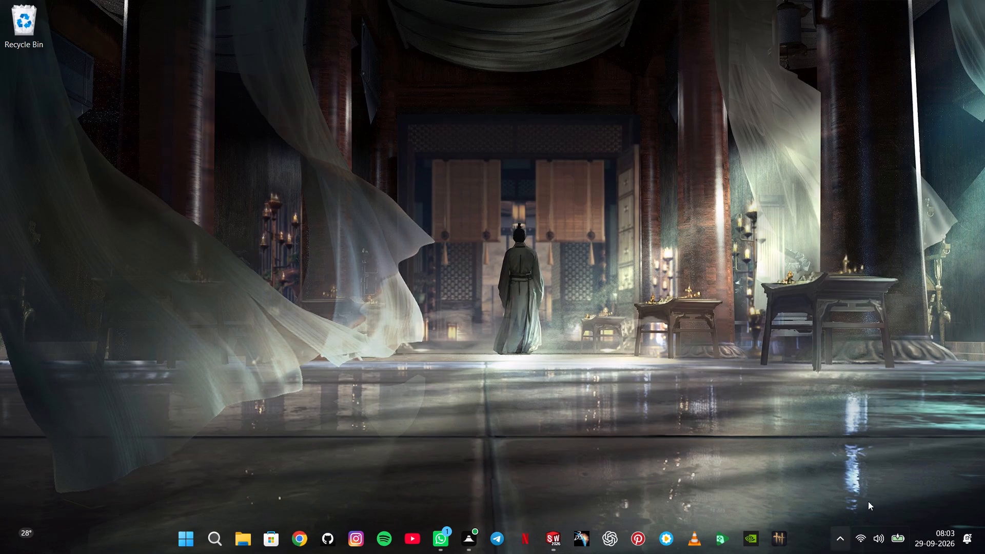
left_click(549, 528)
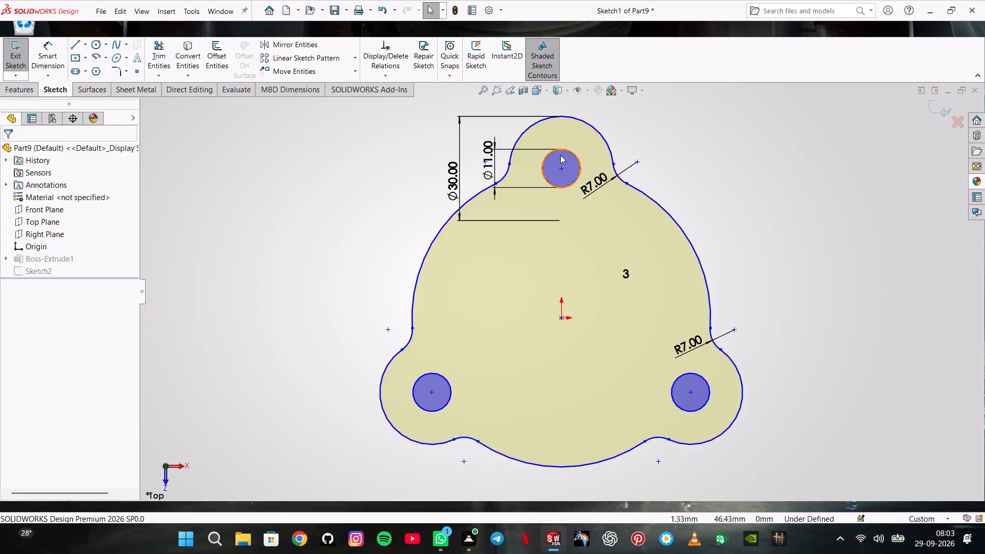
double_click(481, 154)
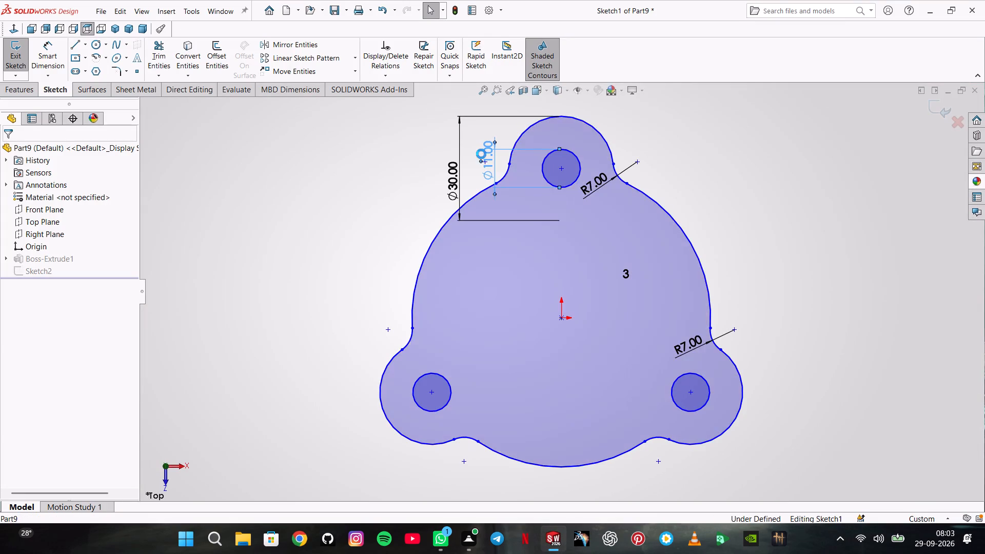
type("16")
key("Return")
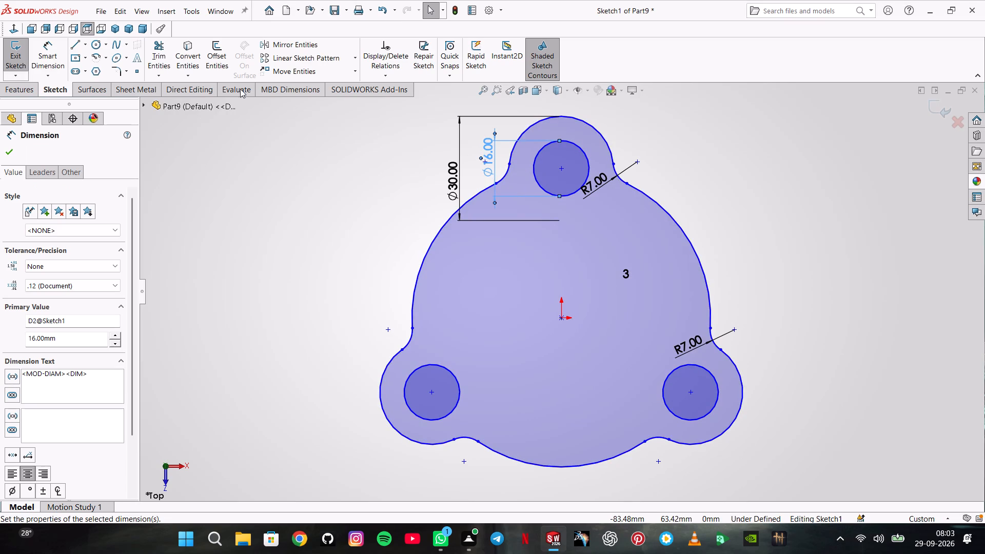
left_click(95, 44)
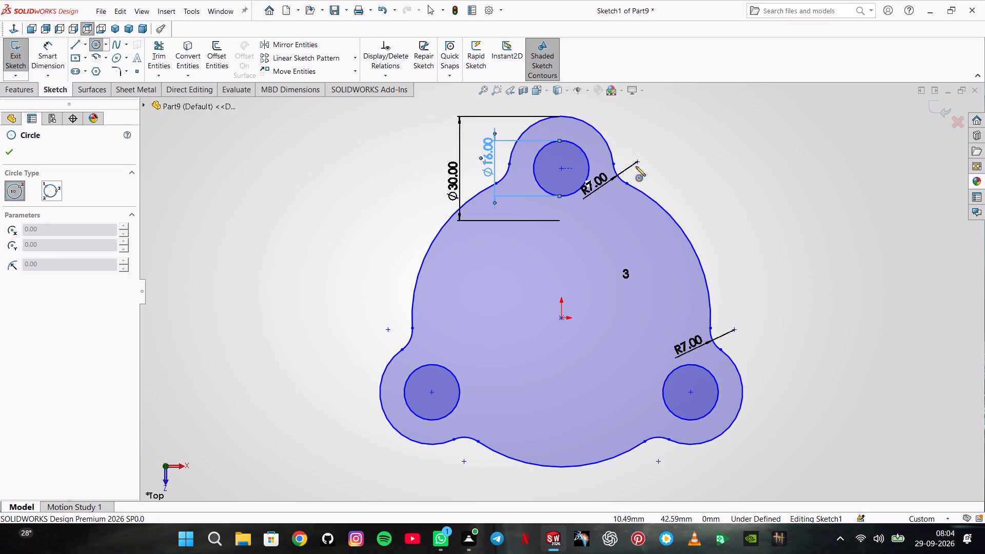
key("Escape")
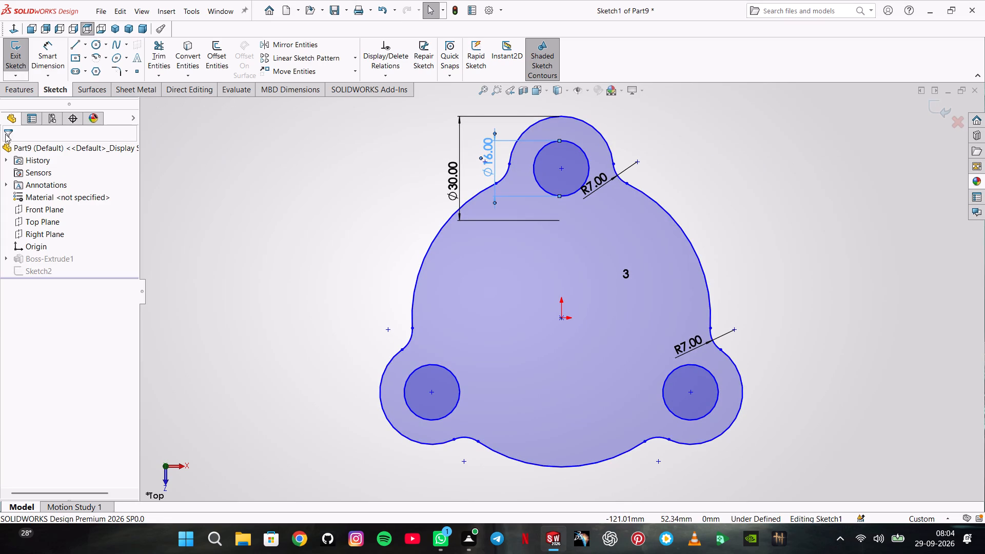
left_click(16, 84)
left_click(45, 83)
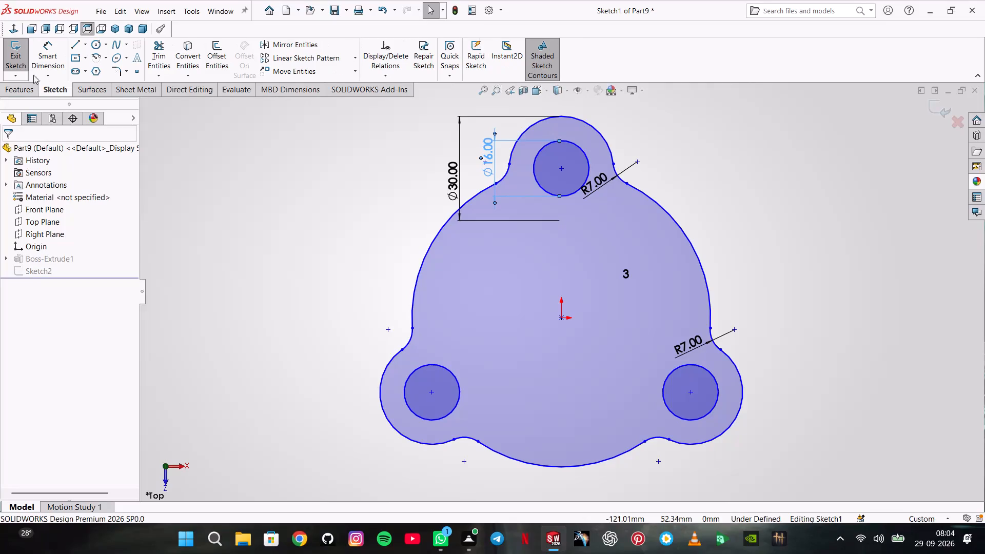
left_click(22, 64)
left_click(393, 218)
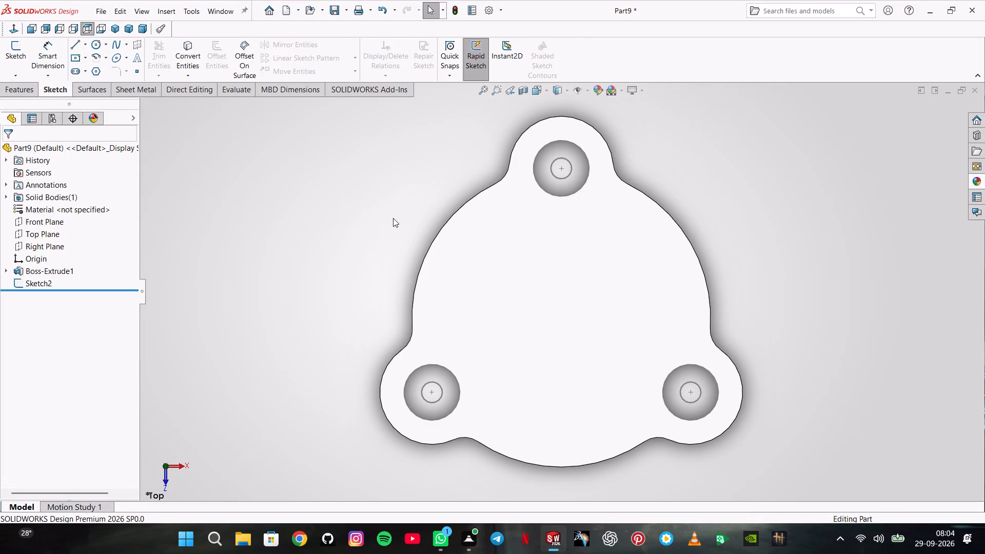
Delete the leftover sketch of the hollow posts' circles, Sketch2.
left_click(438, 386)
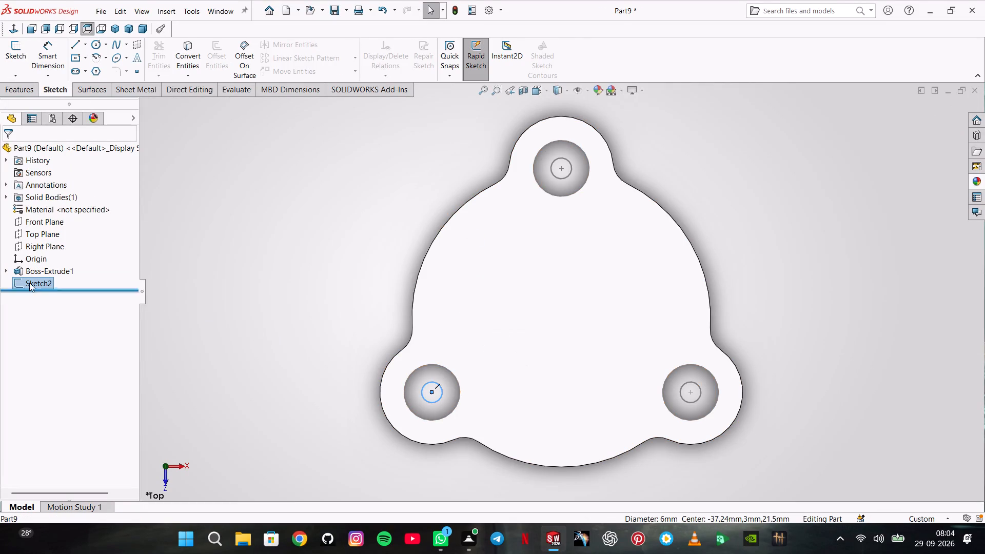
left_click(4, 270)
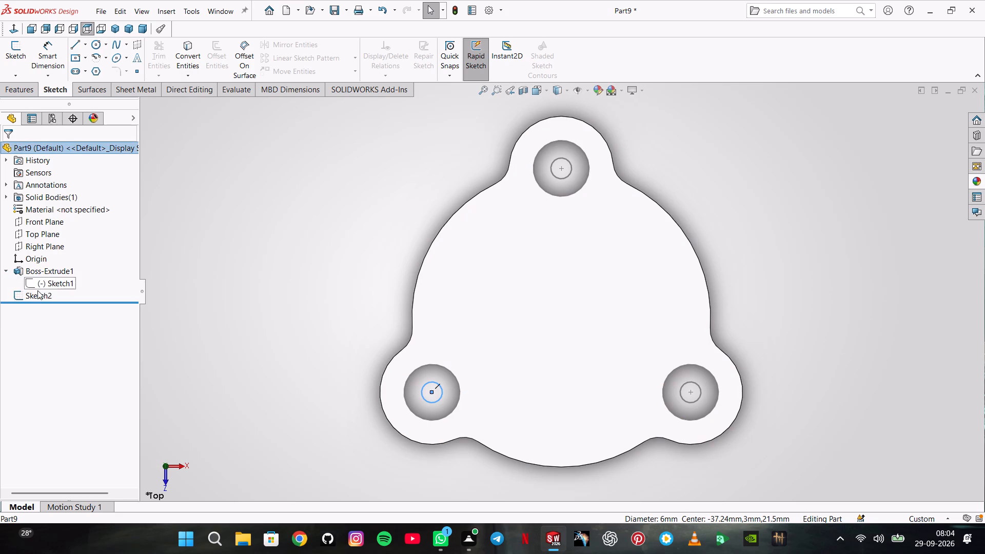
right_click(35, 295)
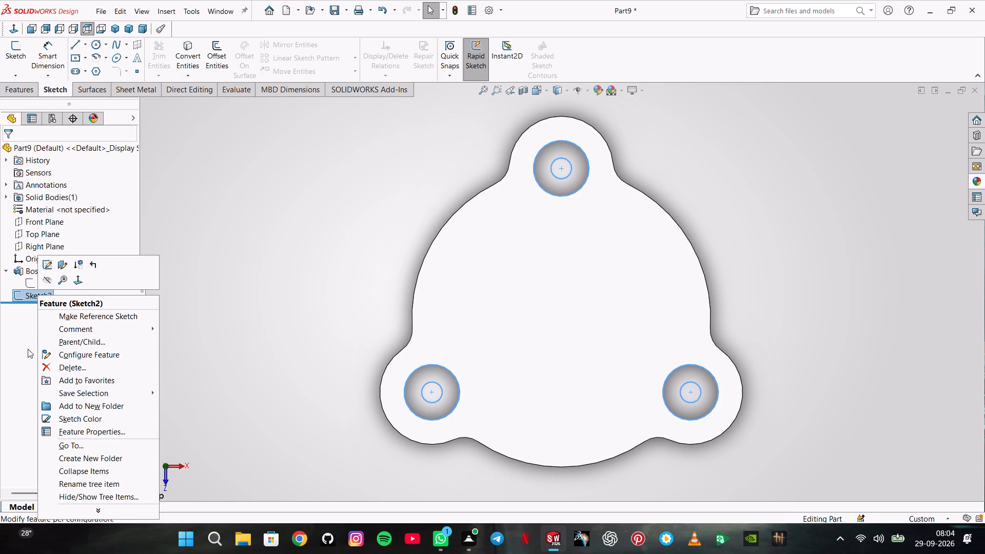
left_click(28, 349)
right_click(35, 294)
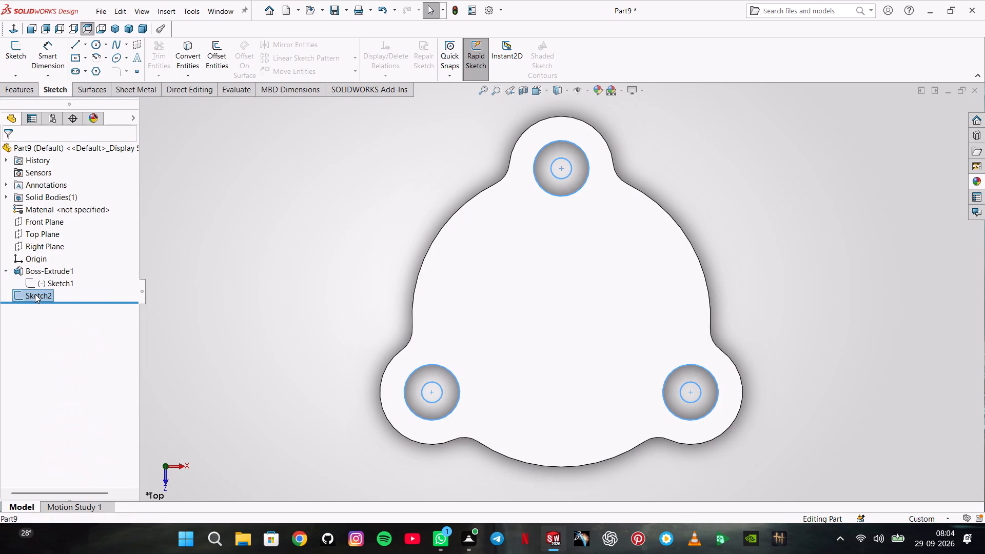
left_click(72, 364)
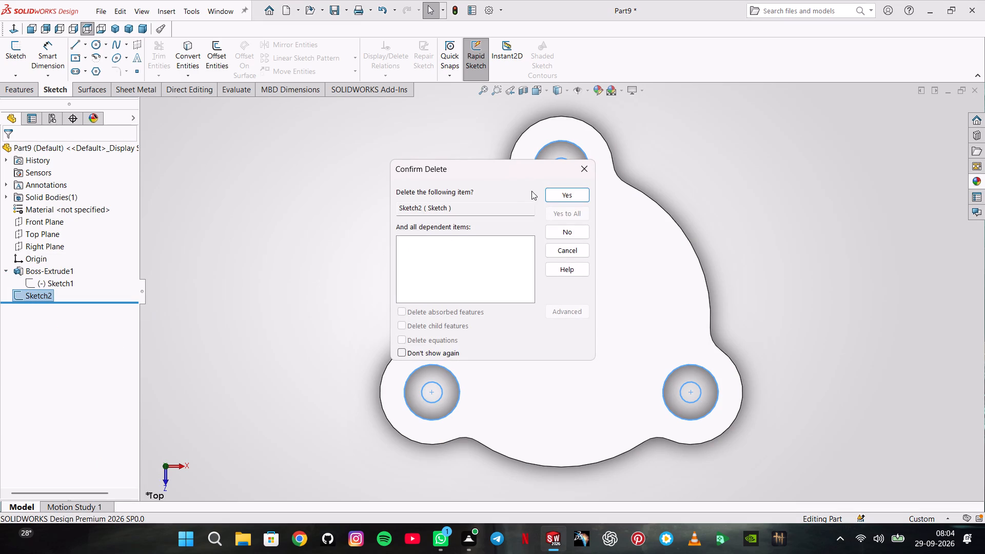
left_click(557, 191)
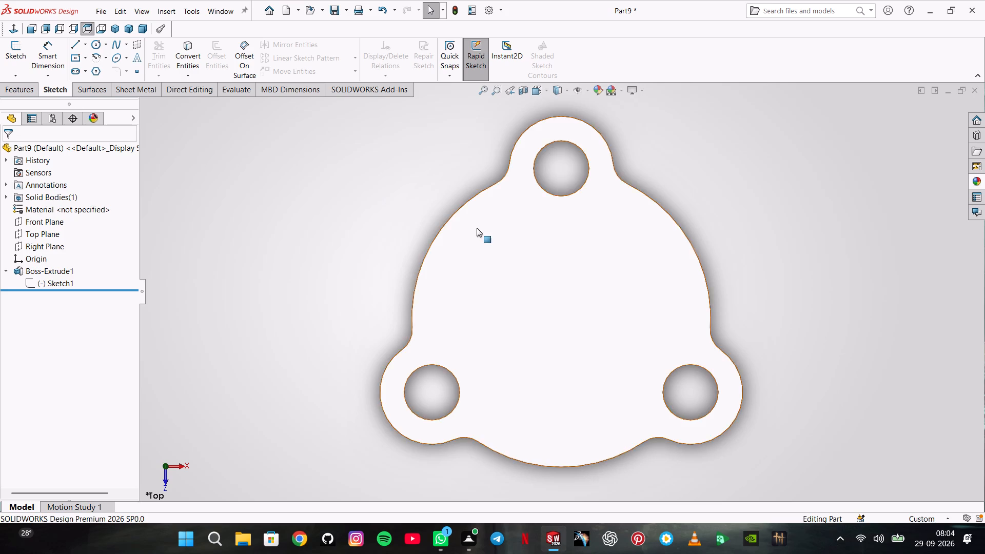
Start a sketch on the plate's top face and offset its outer outline 3 mm inward.
left_click(477, 228)
left_click(525, 191)
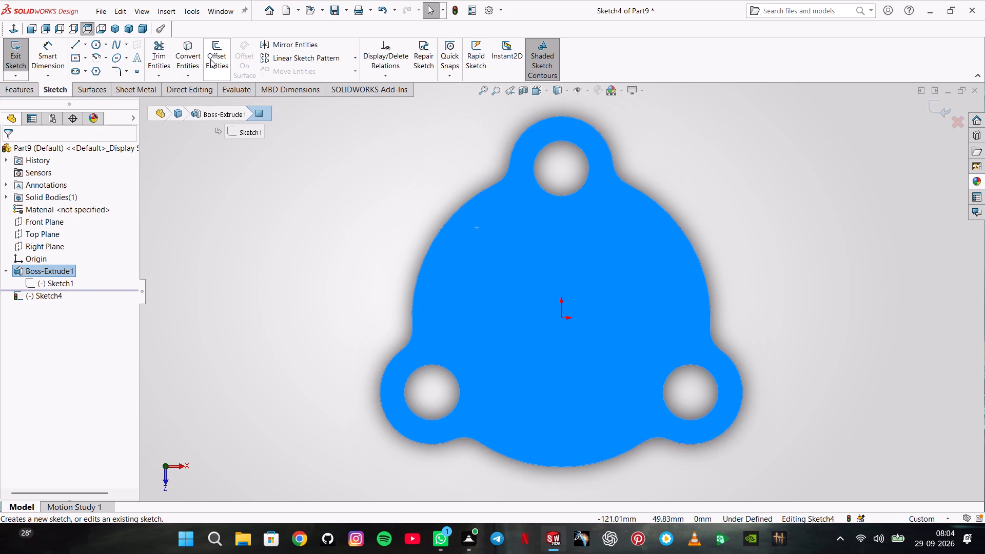
left_click(211, 59)
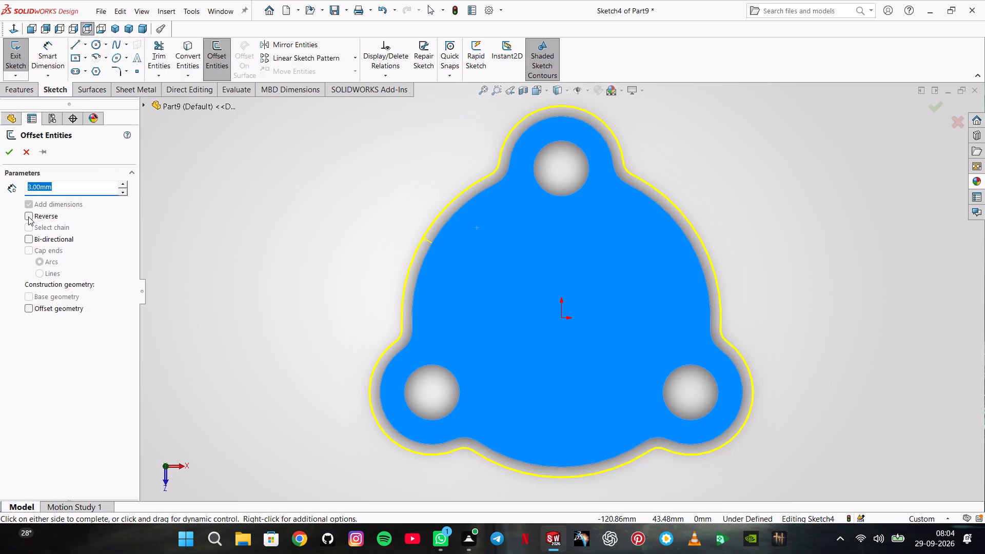
left_click(28, 216)
left_click(10, 150)
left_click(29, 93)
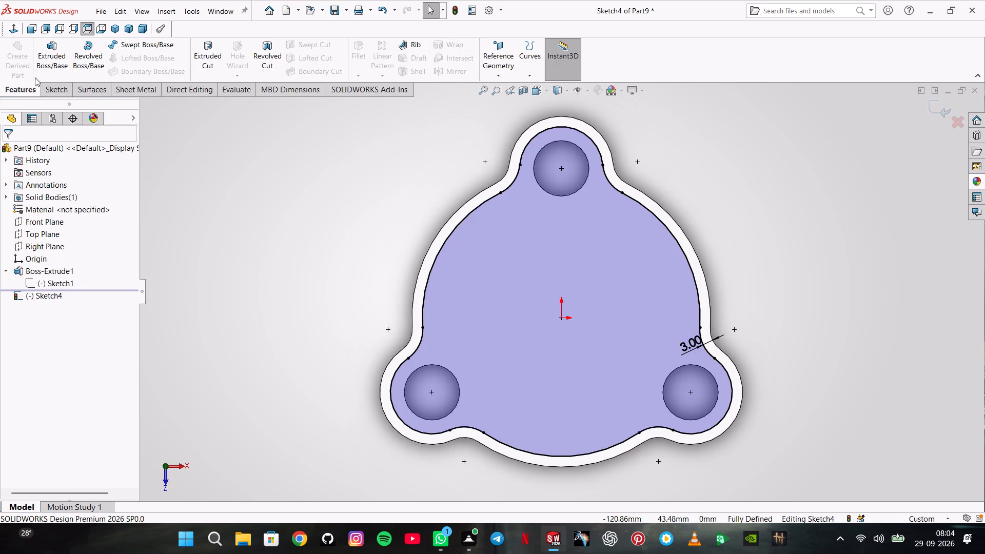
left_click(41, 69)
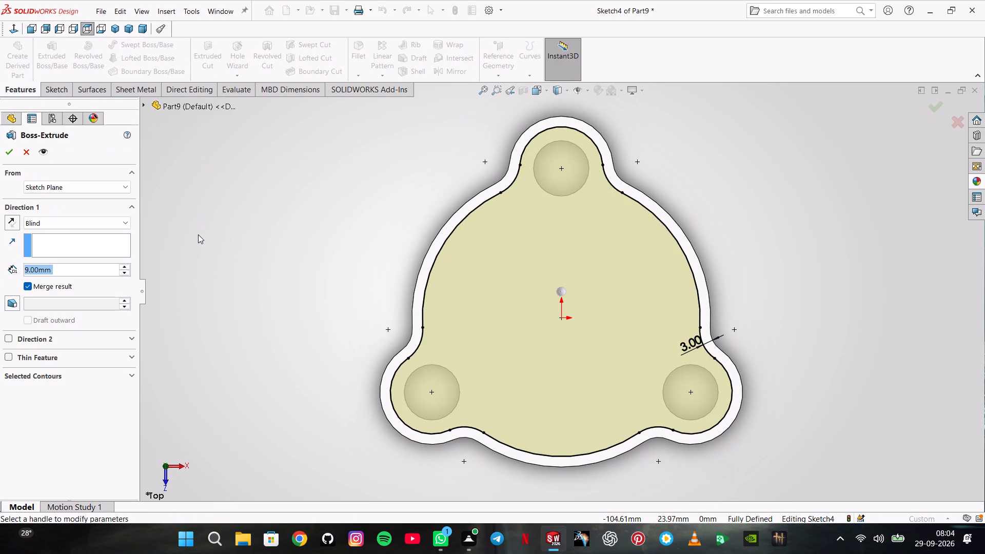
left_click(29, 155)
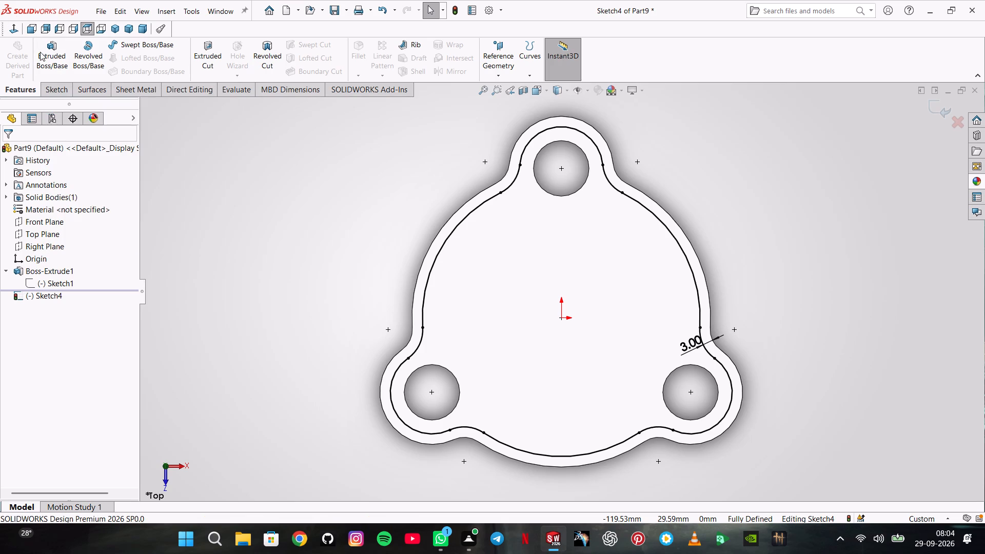
Extrude the inset outline 3 mm upward from the plate's top face, merged with the plate.
left_click(48, 63)
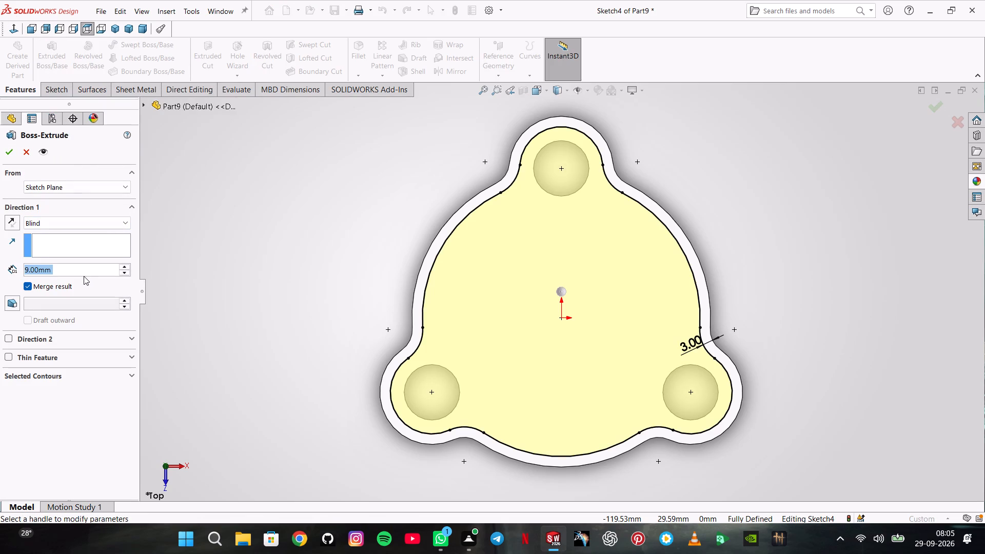
key("3")
key("Return")
key("Return")
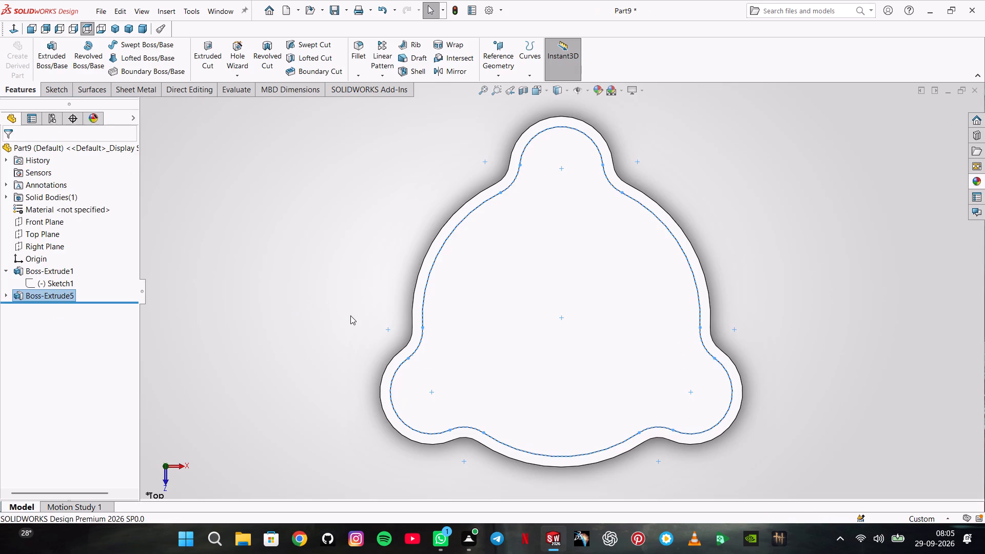
Start a sketch on the plate's underside and convert the three circular lobe hole bottoms into sketch circles.
middle_click_drag(350, 313, 391, 127)
left_click(388, 202)
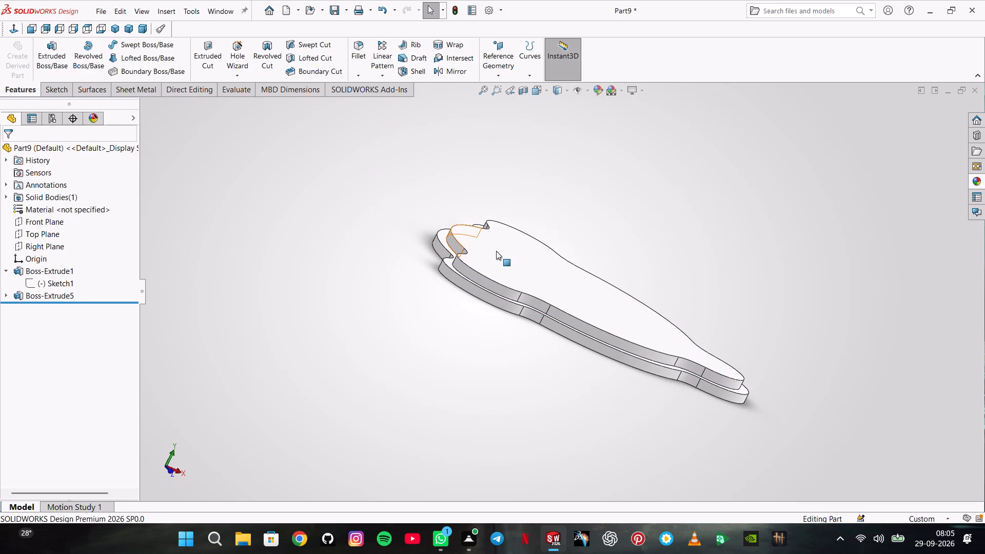
left_click(497, 262)
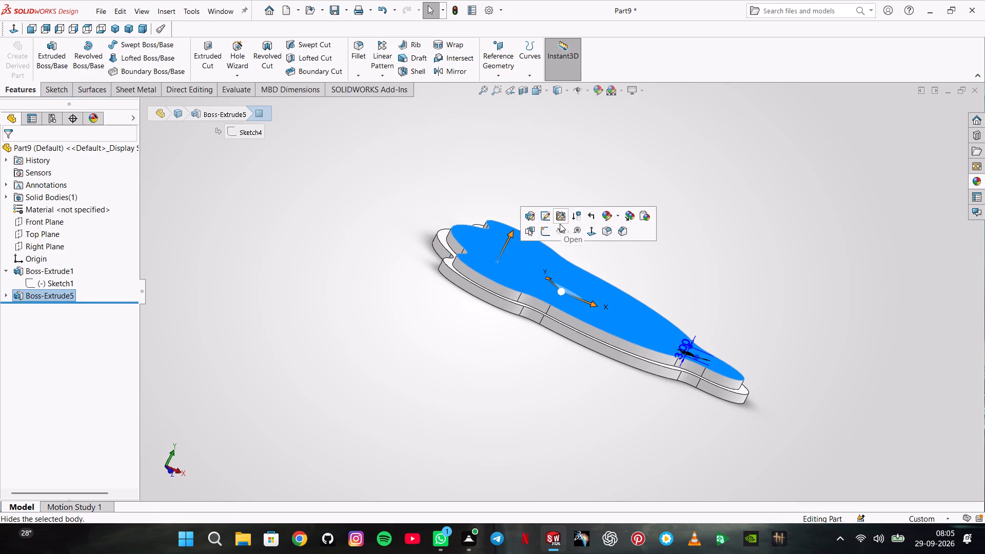
middle_click(444, 311)
middle_click(459, 330)
left_click(464, 321)
middle_click_drag(486, 340, 486, 339)
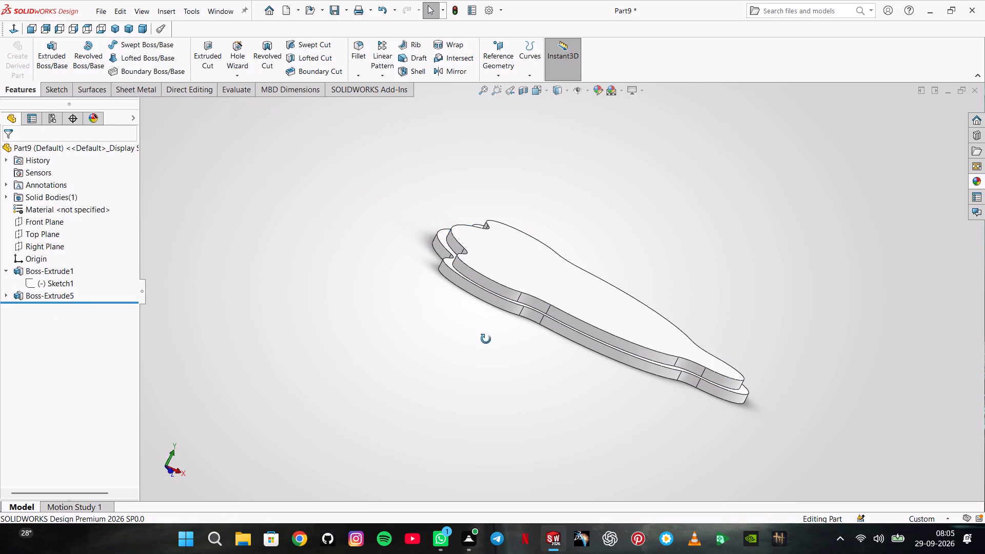
middle_click_drag(486, 339, 565, 229)
left_click(567, 238)
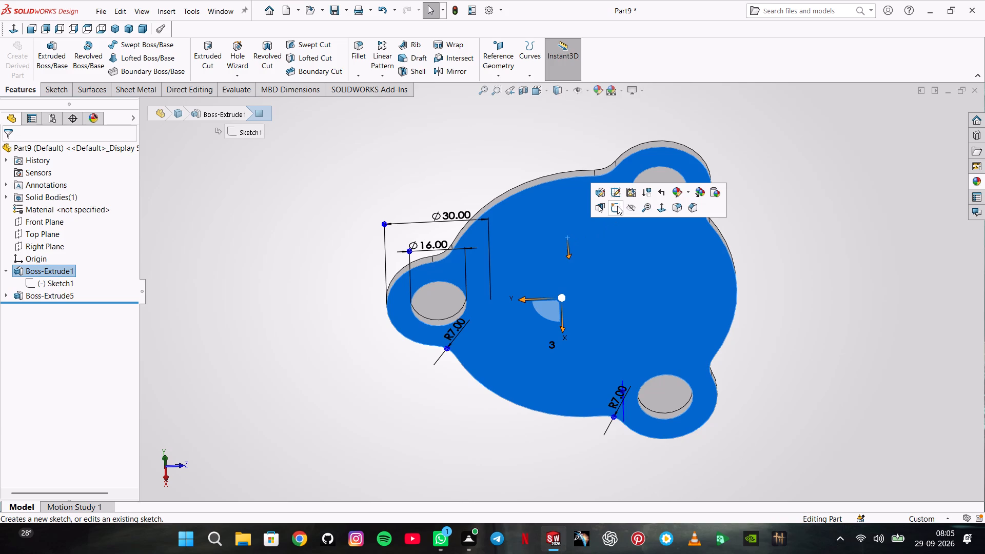
left_click(467, 157)
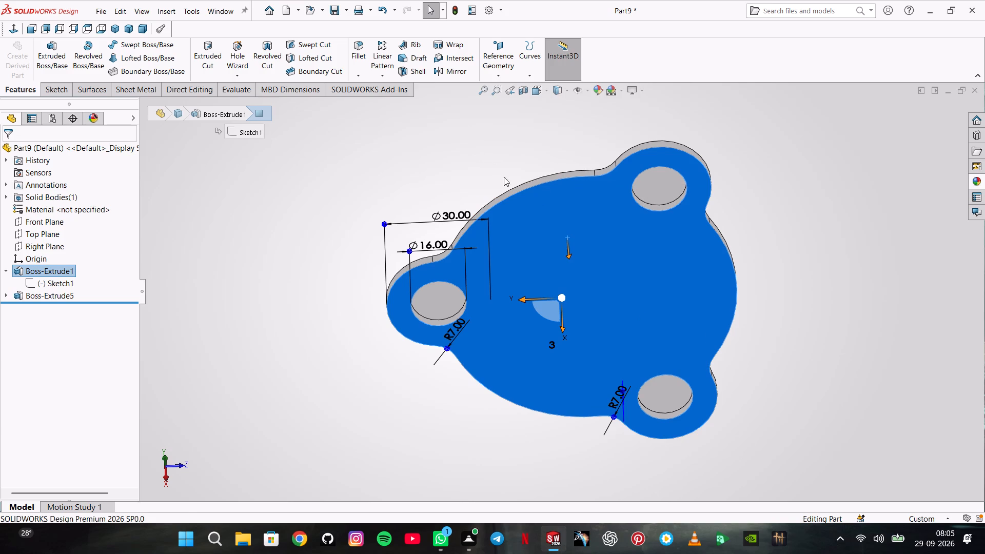
left_click(543, 219)
left_click(587, 186)
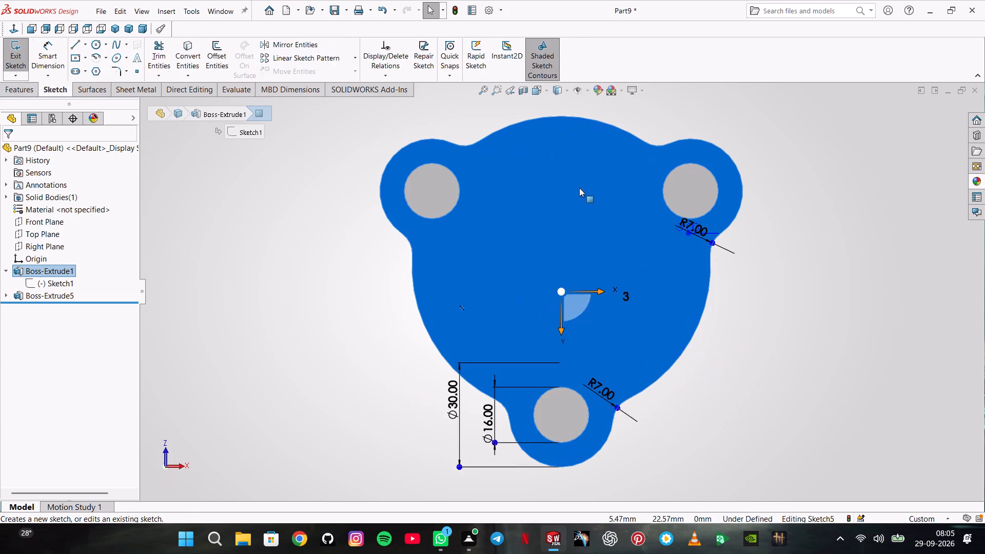
left_click(266, 147)
left_click(190, 49)
left_click(436, 186)
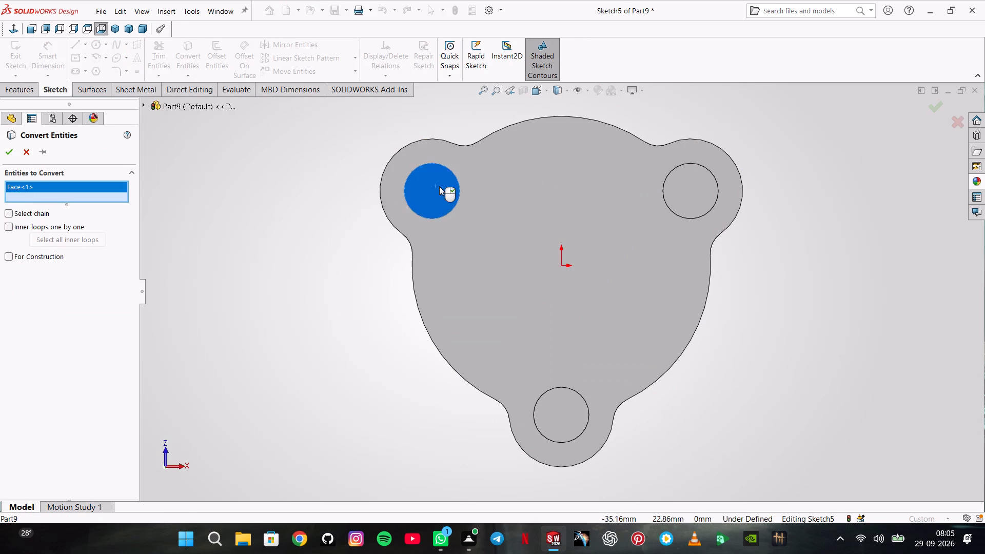
left_click(689, 178)
left_click(549, 397)
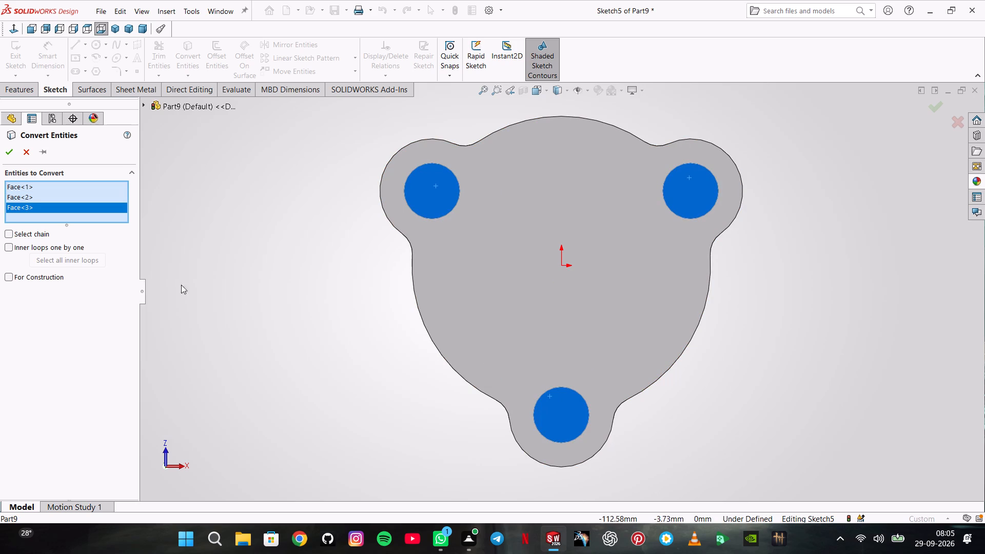
left_click(9, 156)
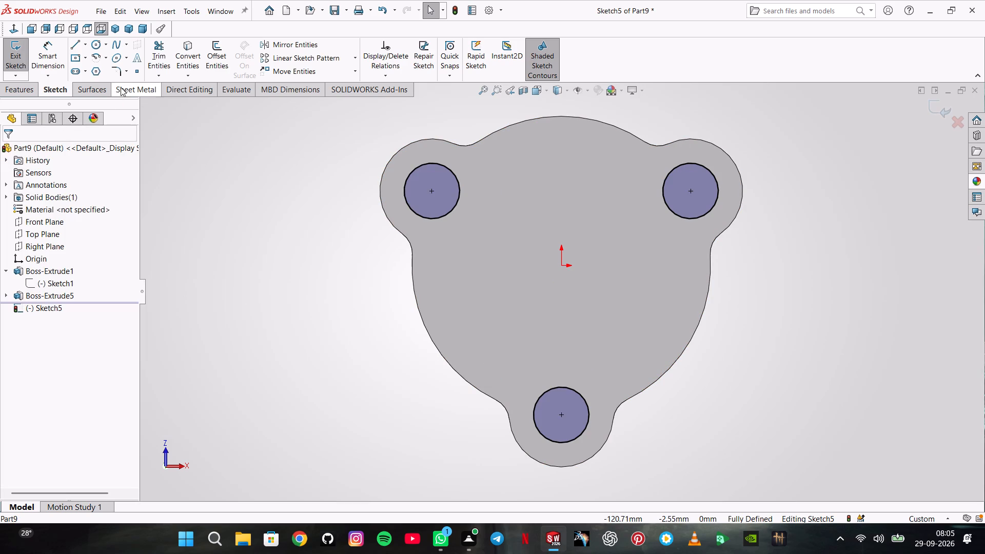
Cut the three converted circles blind to a depth of 13 mm up through the raised step.
left_click(35, 91)
left_click(204, 61)
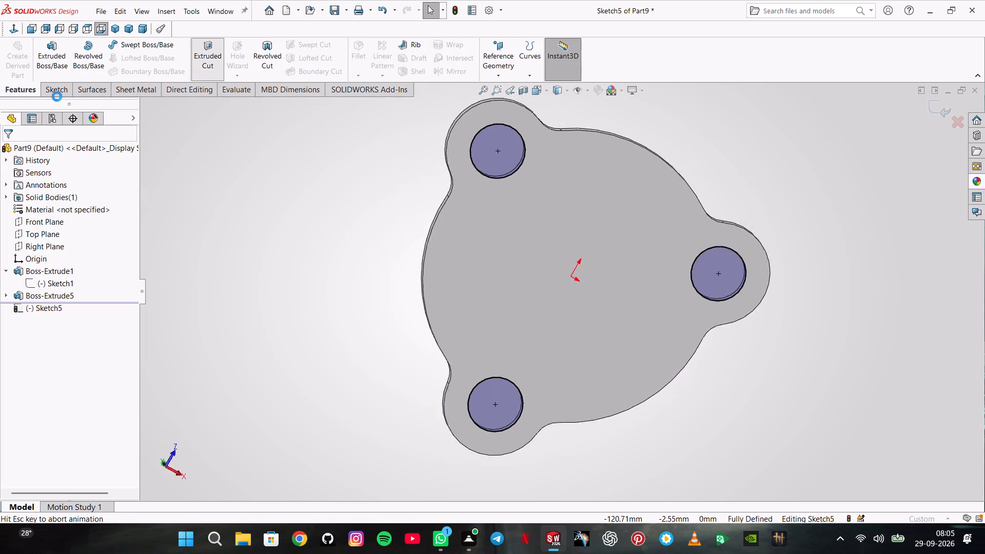
middle_click_drag(361, 191, 351, 322)
scroll(370, 237, "up", 1)
middle_click_drag(275, 192, 293, 299)
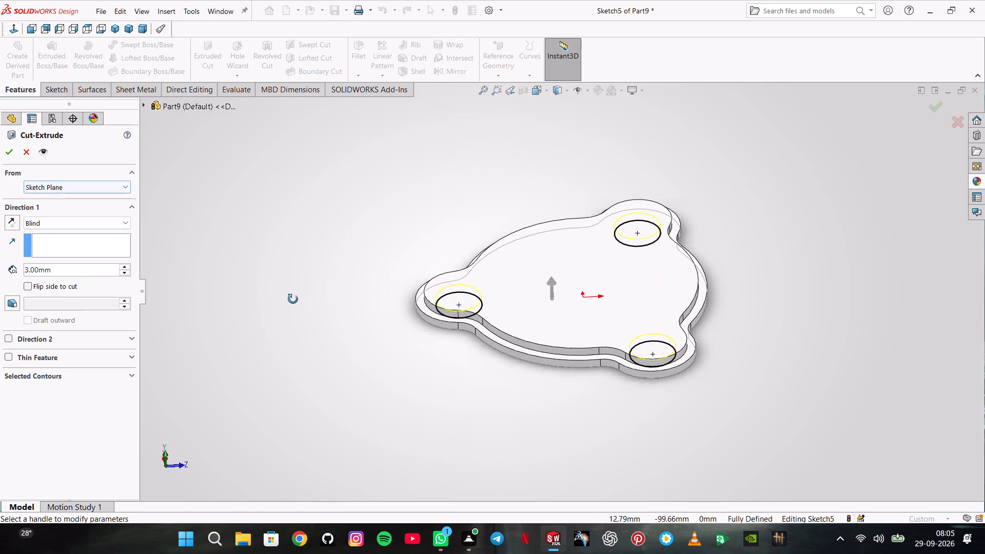
middle_click_drag(293, 299, 289, 311)
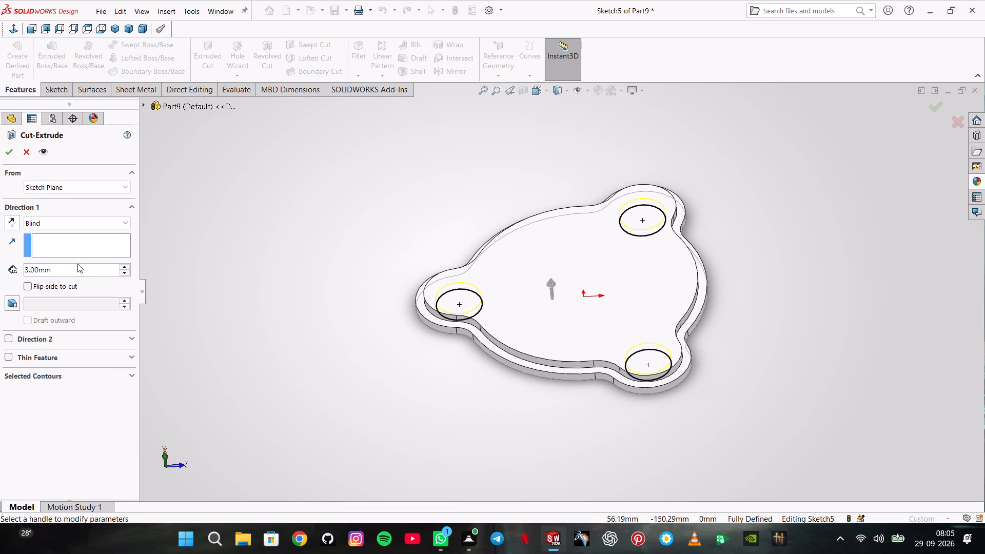
left_click(121, 265)
left_click(3, 149)
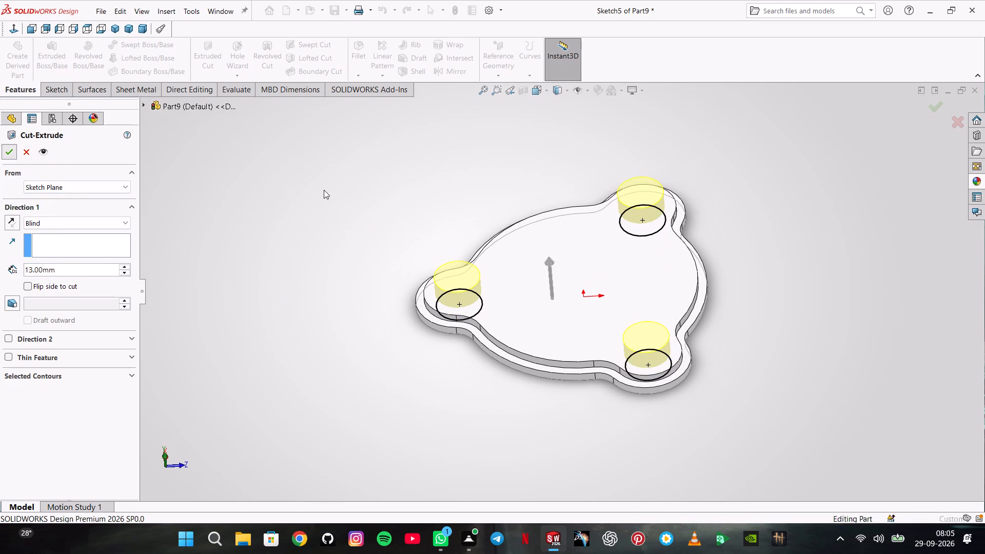
left_click(324, 190)
Start a sketch on the raised step's top face.
middle_click_drag(411, 256, 437, 332)
left_click(556, 250)
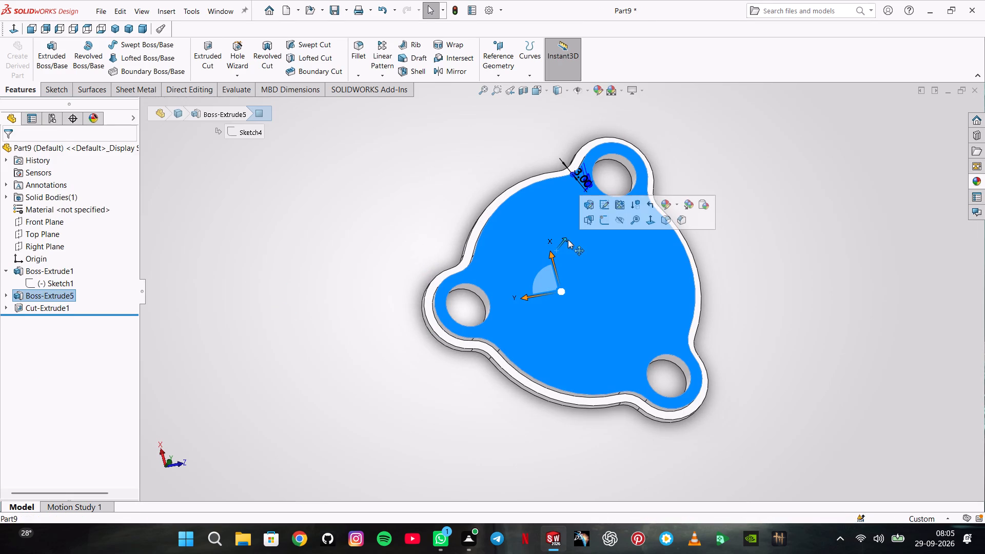
left_click(599, 229)
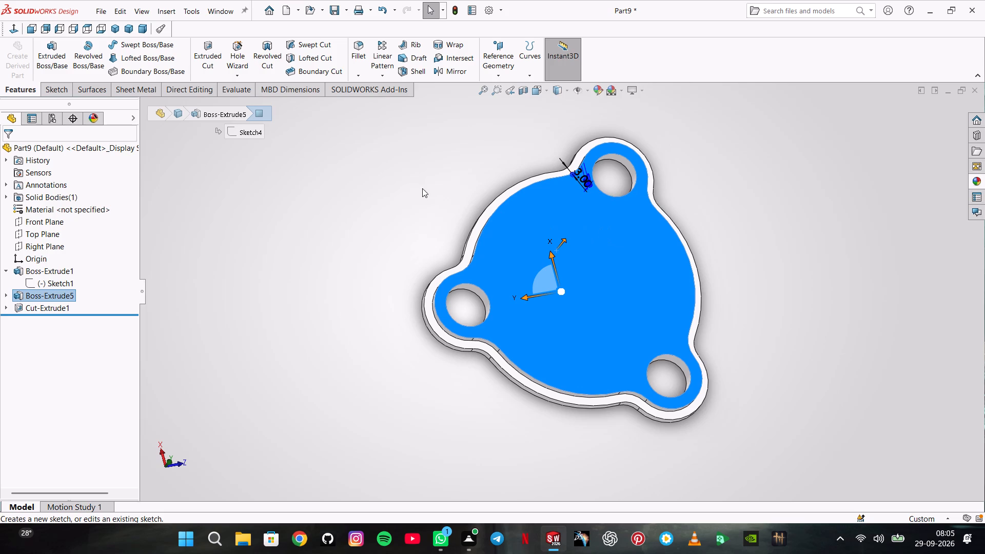
left_click(357, 182)
left_click(513, 227)
left_click(562, 198)
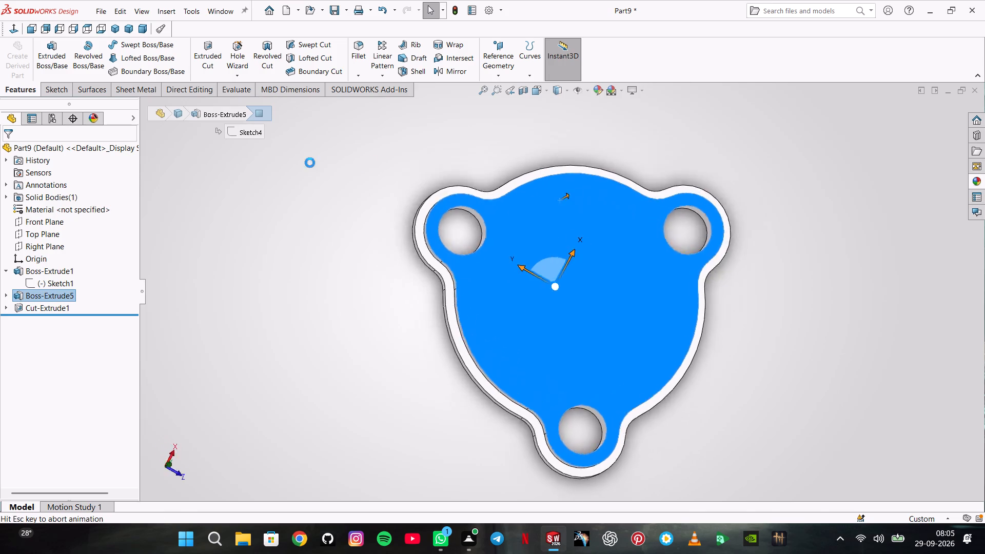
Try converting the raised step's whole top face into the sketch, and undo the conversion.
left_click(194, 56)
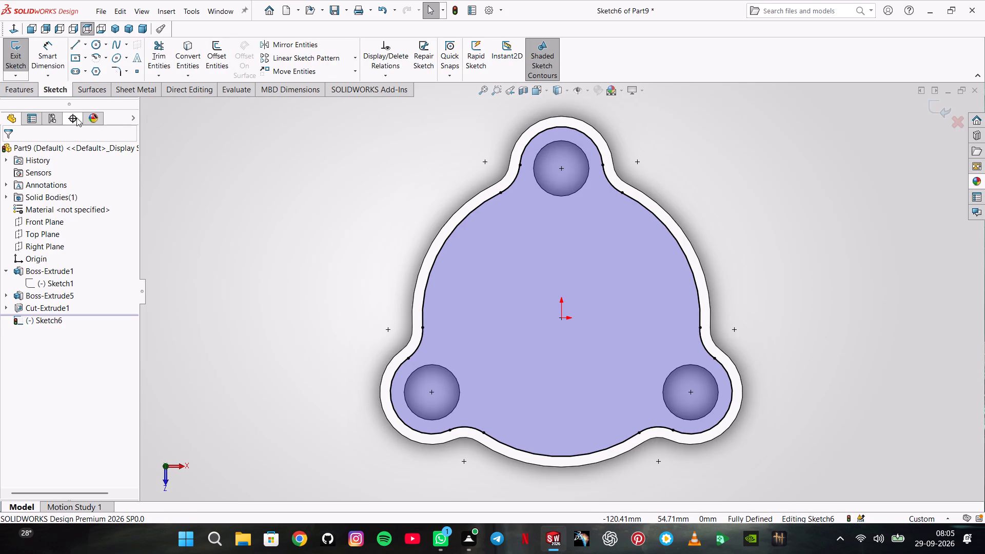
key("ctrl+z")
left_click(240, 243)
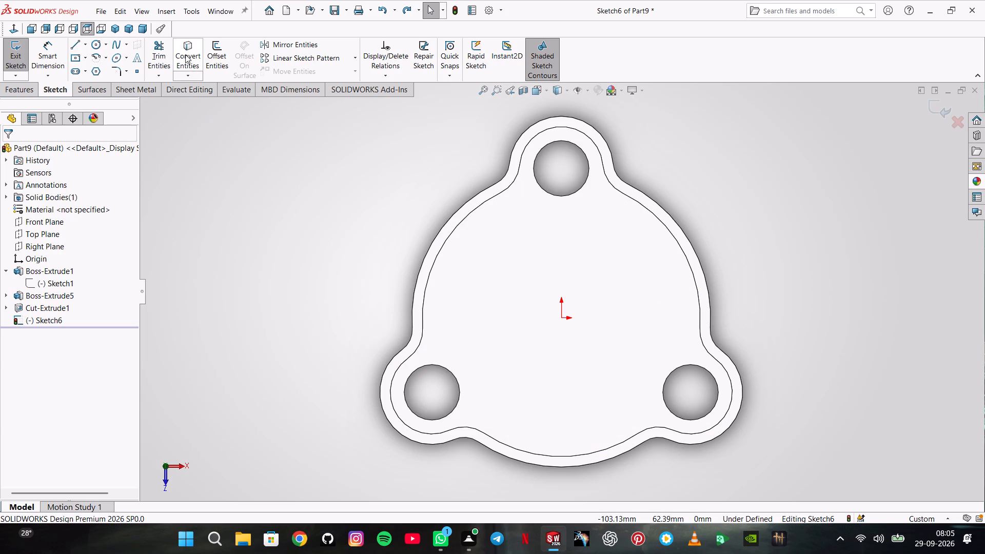
Convert only the three lobe hole edges into the sketch, clearing the whole top face from the conversion selection.
left_click(185, 54)
left_click(588, 189)
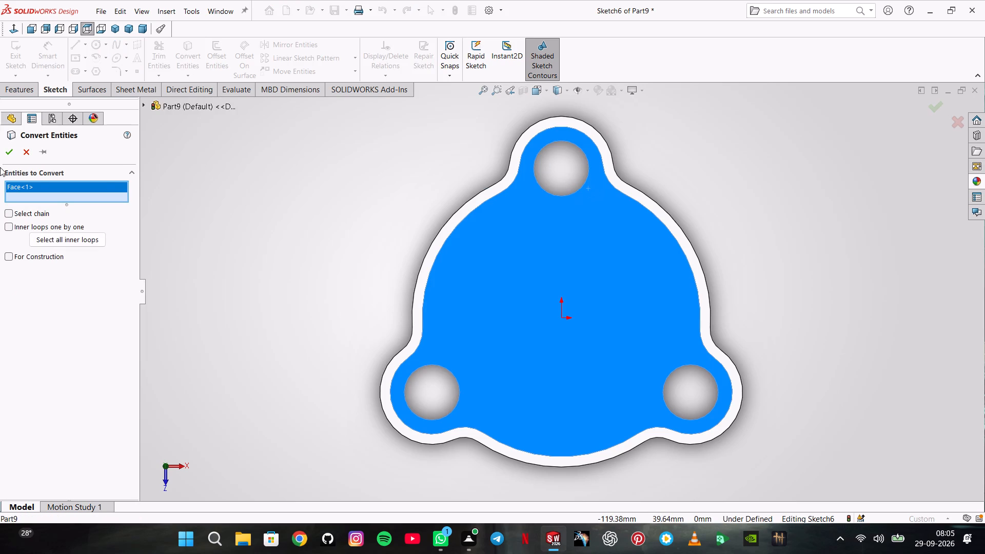
right_click(38, 181)
right_click(53, 190)
left_click(72, 201)
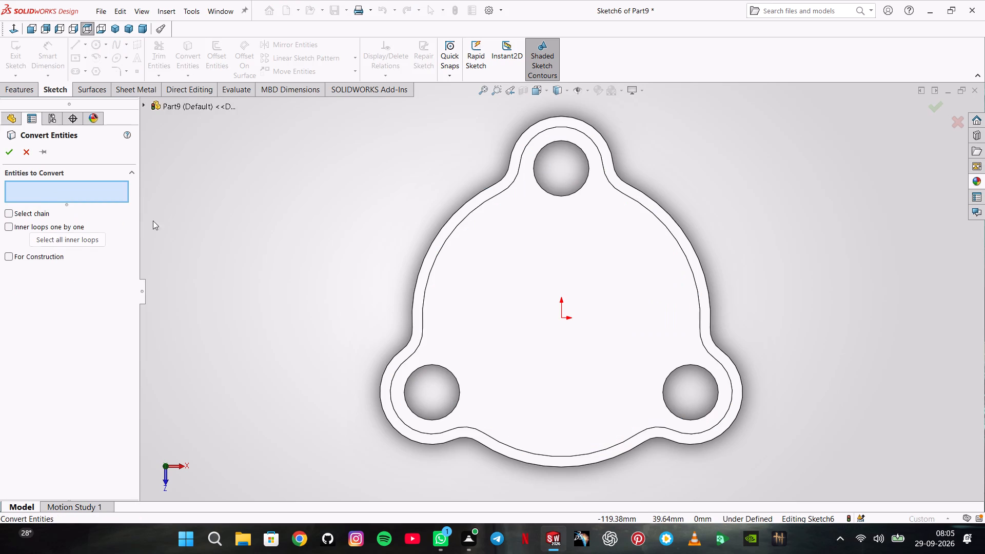
left_click(460, 395)
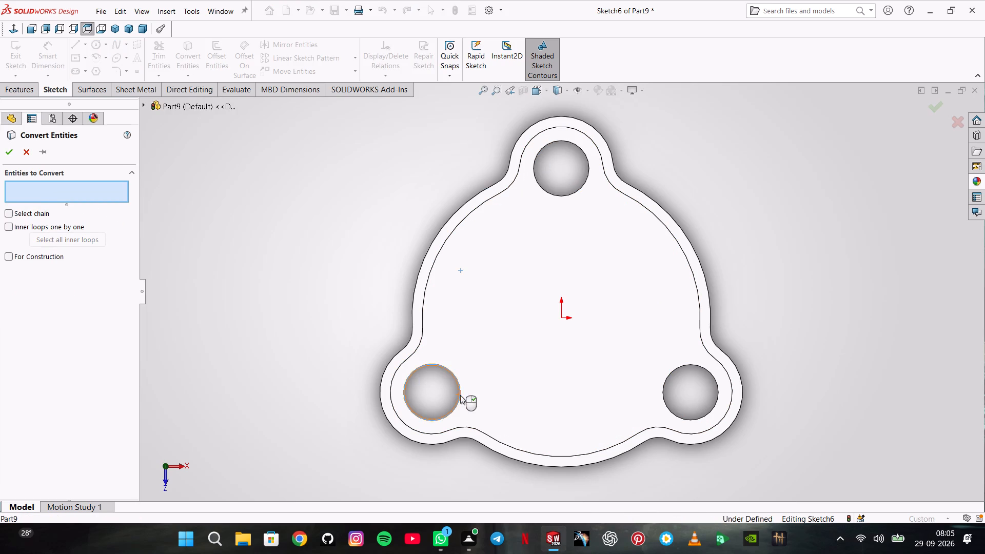
left_click(670, 373)
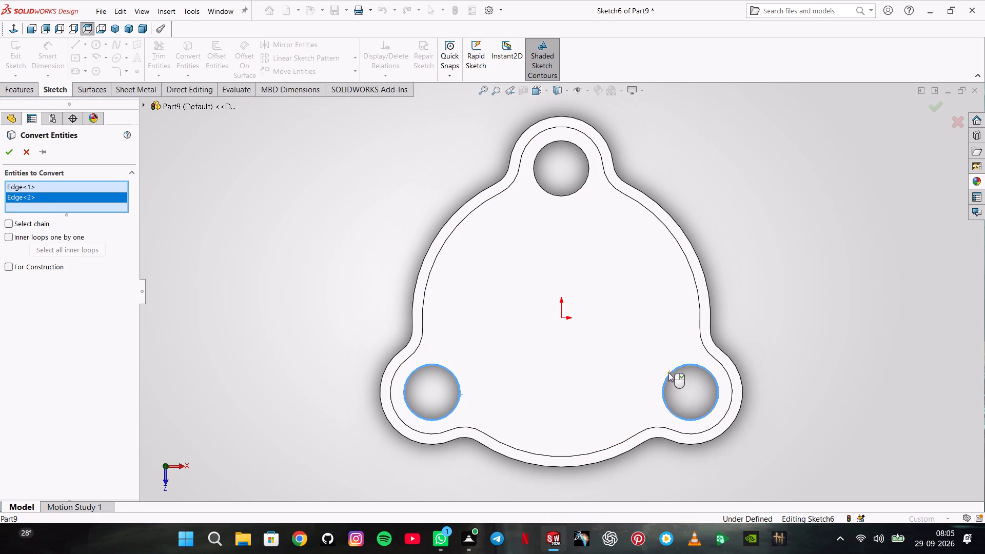
left_click(536, 161)
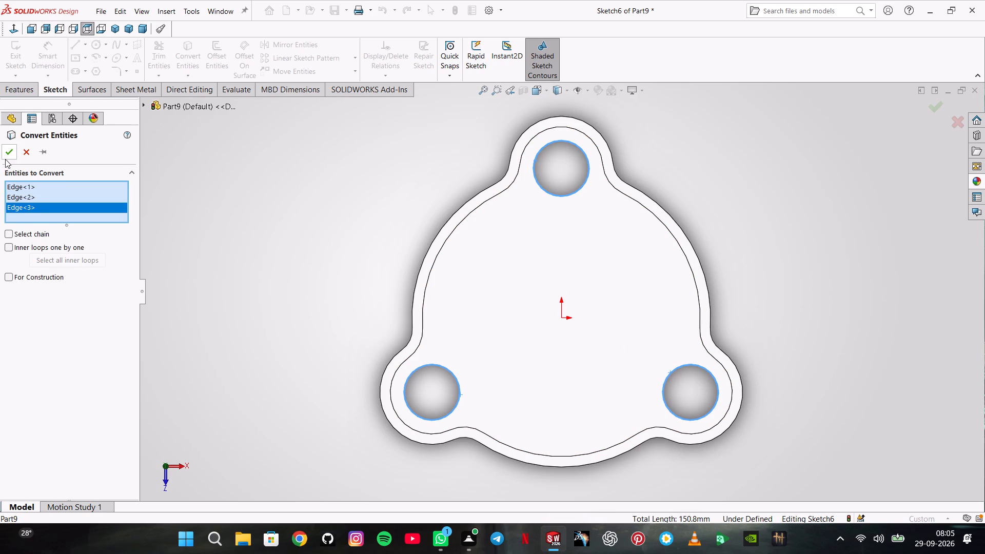
left_click(5, 156)
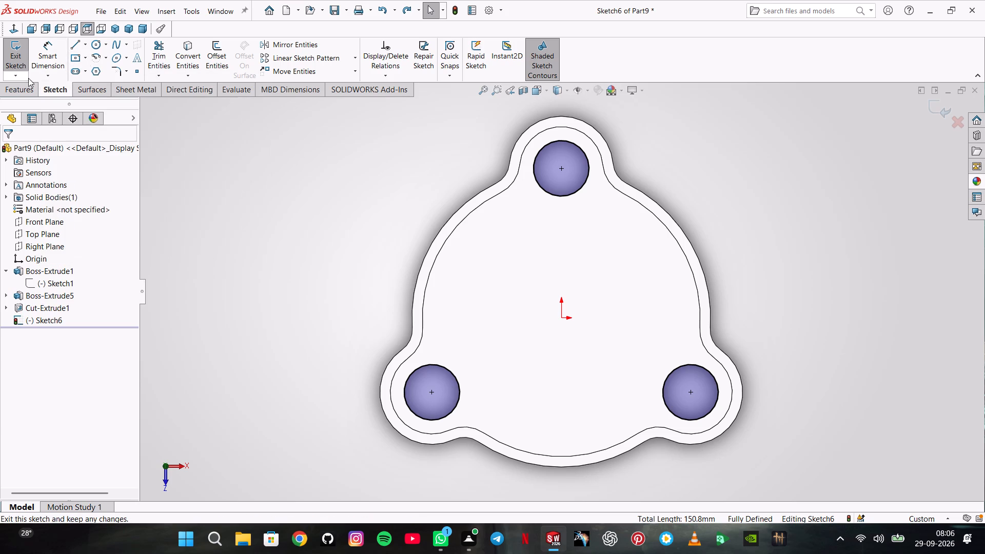
Extrude the three lobe circles 12 mm upward and 6 mm in the second direction, merged with the plate.
left_click(25, 87)
left_click(46, 70)
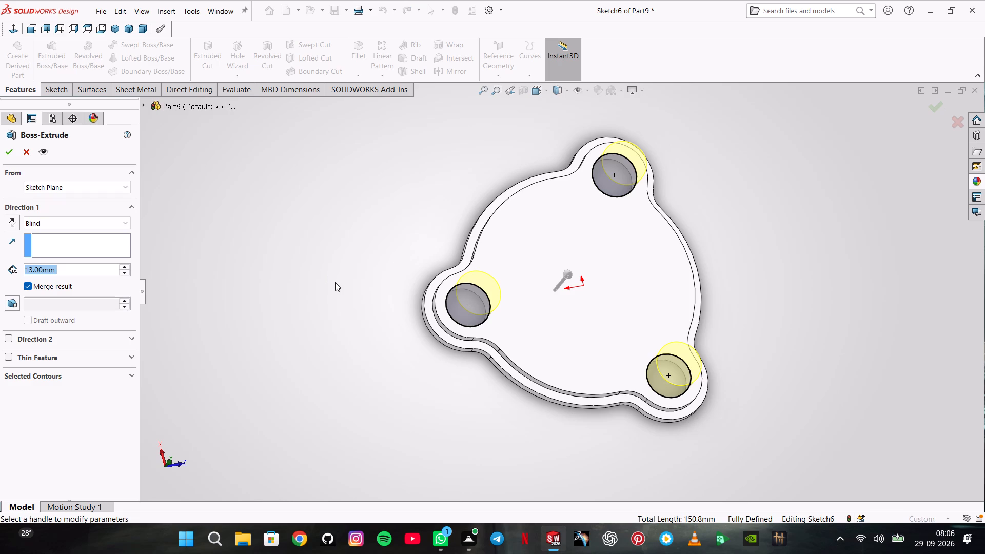
type("12")
key("Return")
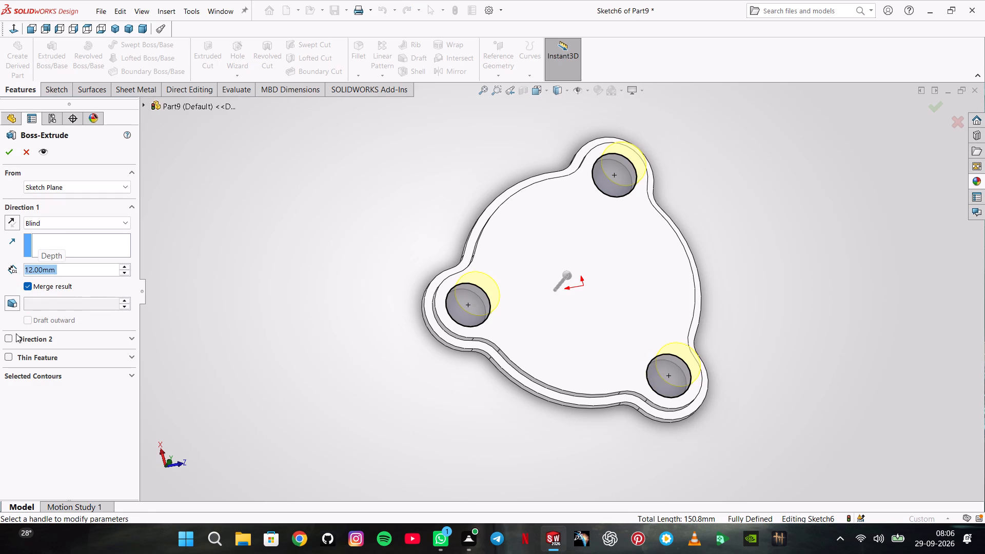
left_click(5, 335)
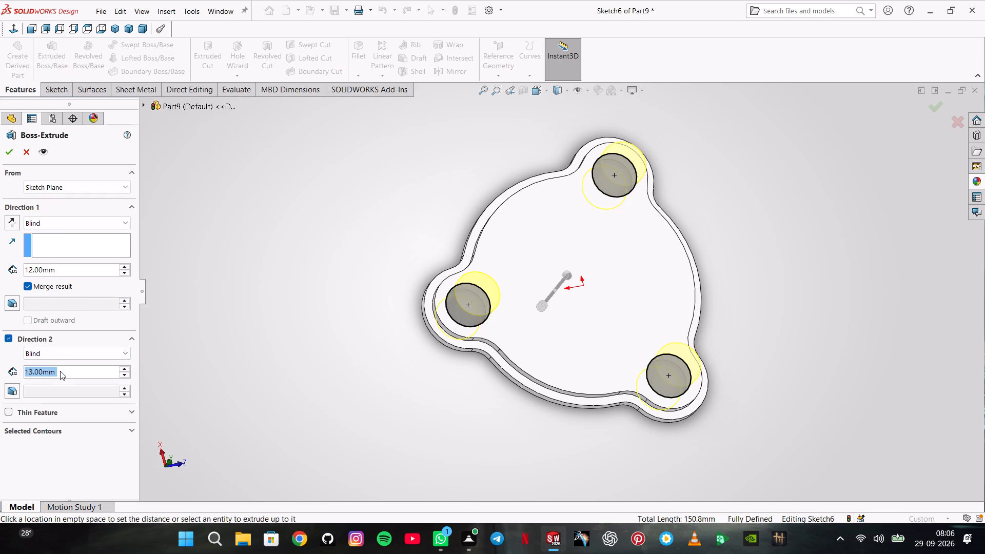
key("6")
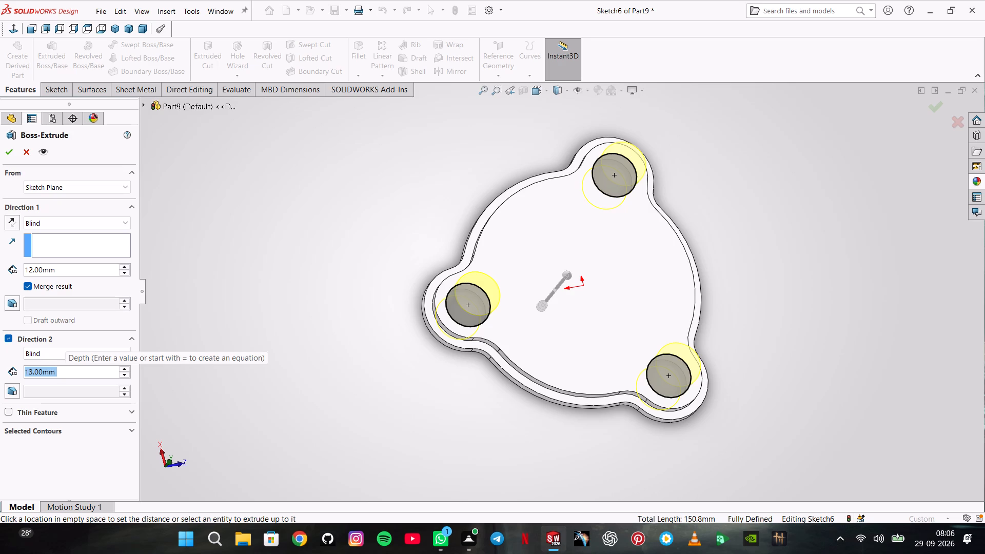
key("Return")
key("Return")
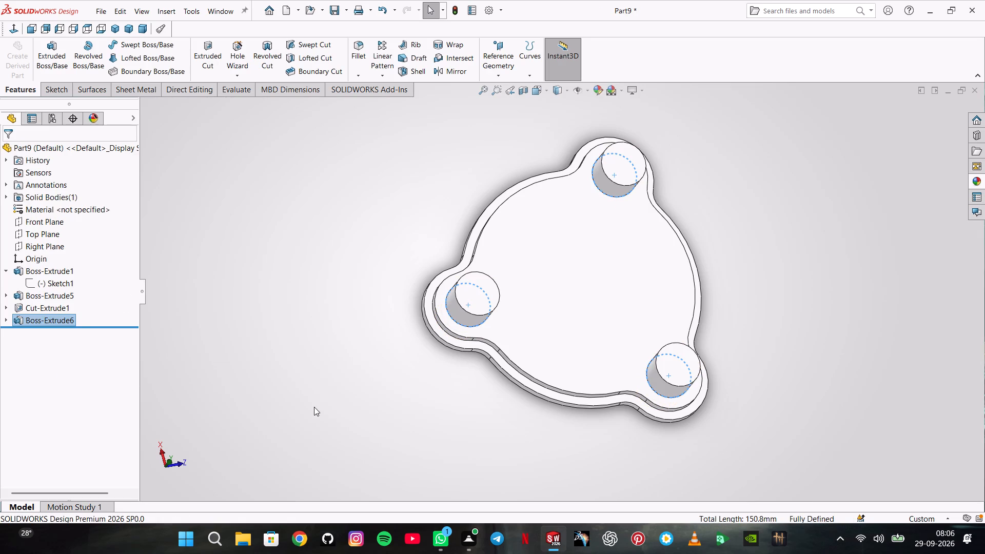
left_click(314, 407)
Start a sketch on the plate's flat underside, opposite the posts.
middle_click_drag(332, 413, 389, 314)
scroll(338, 411, "up", 1)
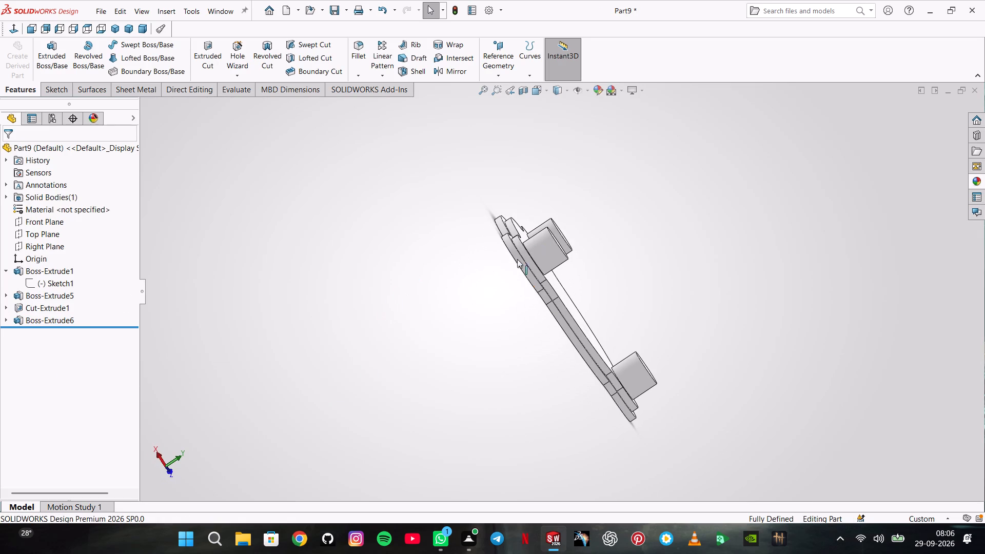
middle_click_drag(509, 287, 560, 259)
left_click(560, 259)
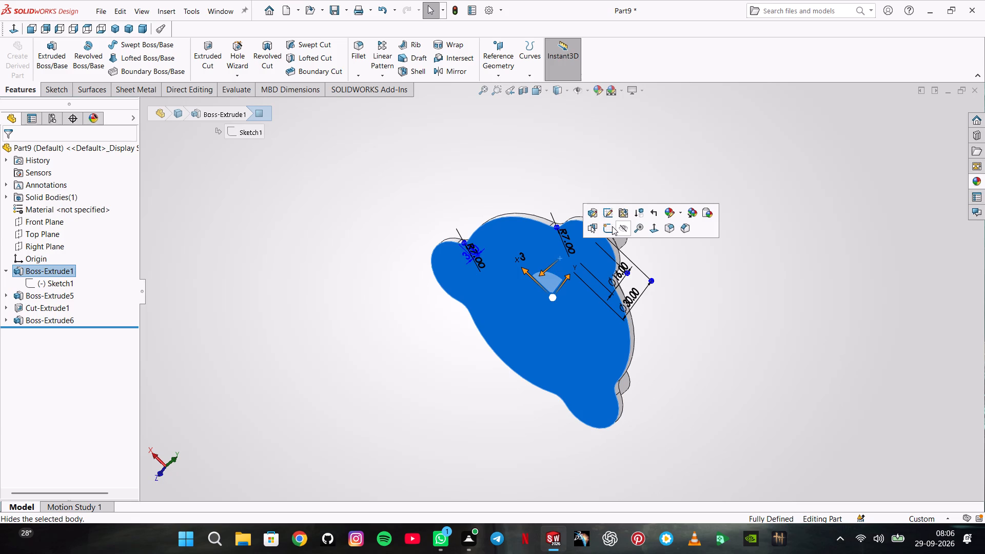
left_click(612, 226)
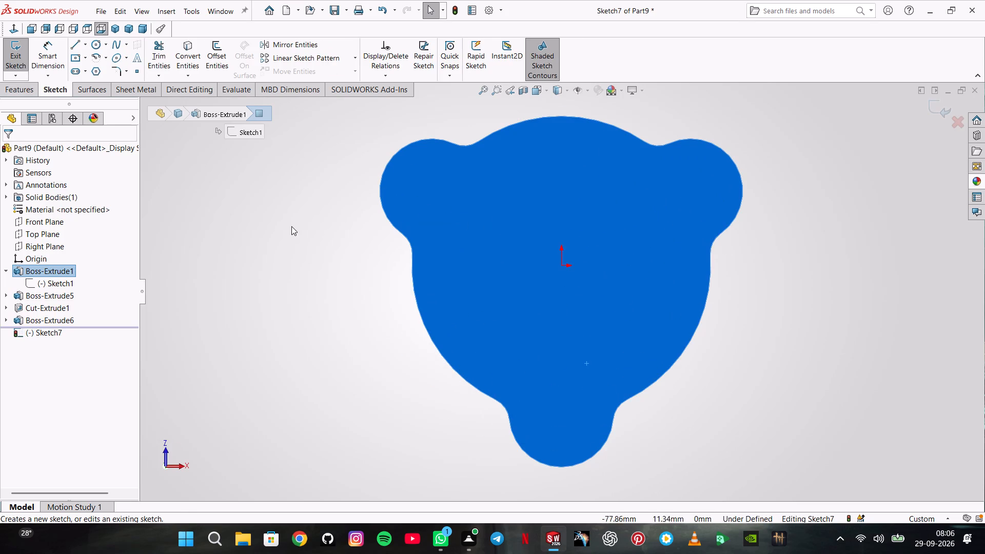
left_click(279, 229)
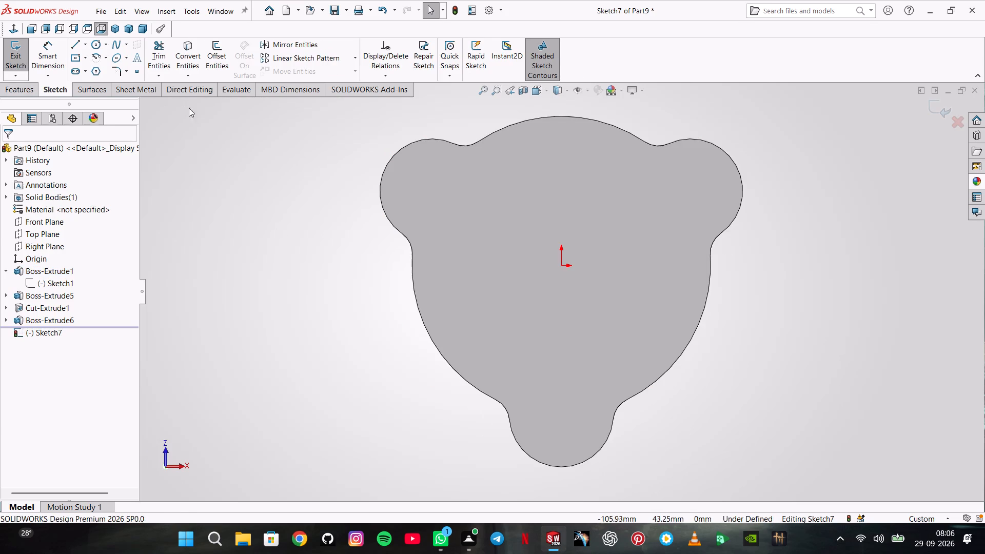
Draw a circle concentric with each lobe arc, with radii of about 5.2 mm, 9.7 mm and 5.2 mm.
left_click(95, 45)
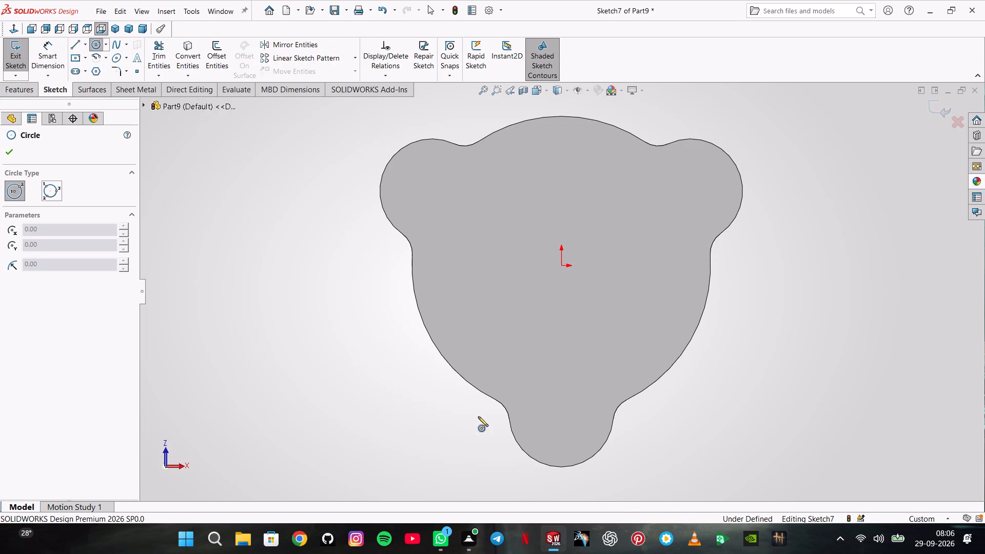
left_click(562, 413)
left_click(570, 430)
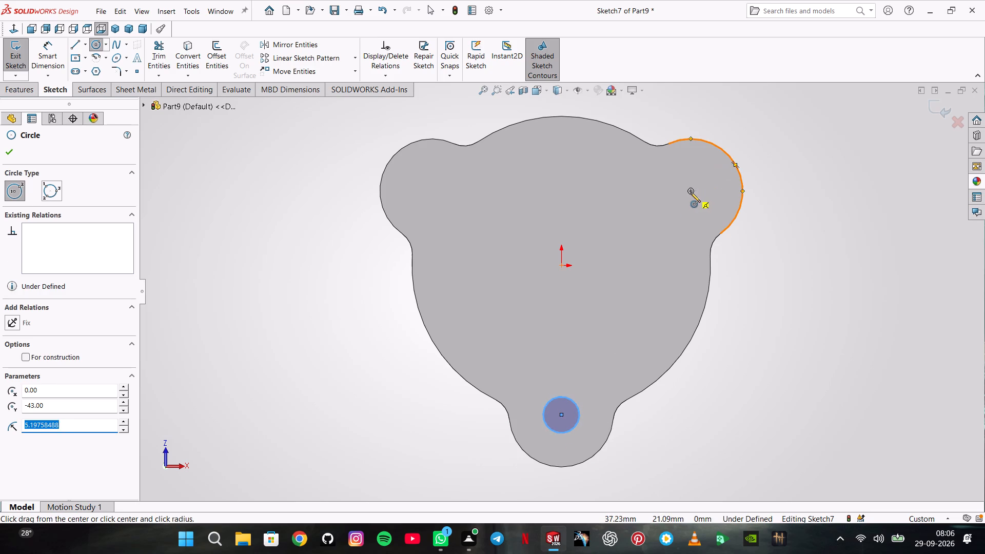
left_click(691, 192)
left_click(698, 224)
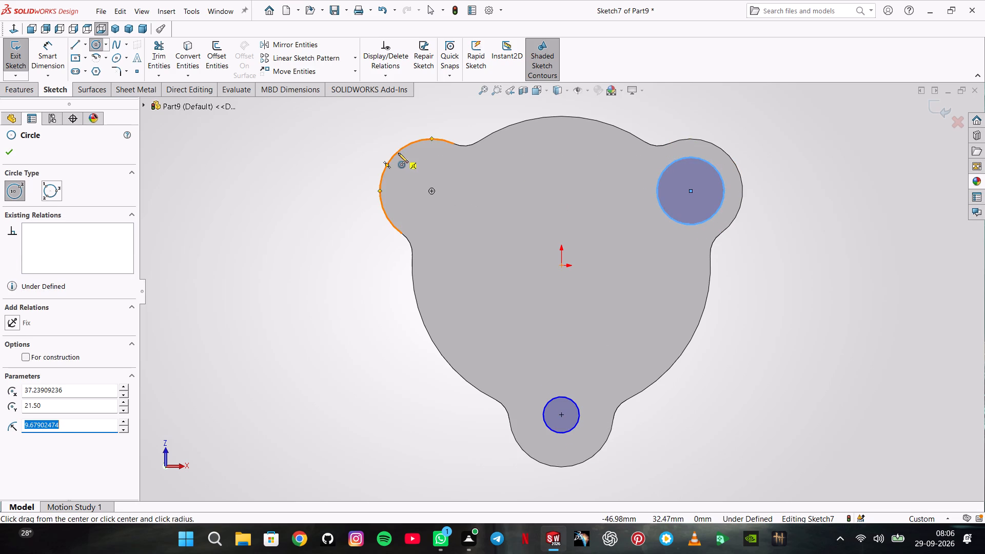
left_click(431, 191)
left_click(444, 177)
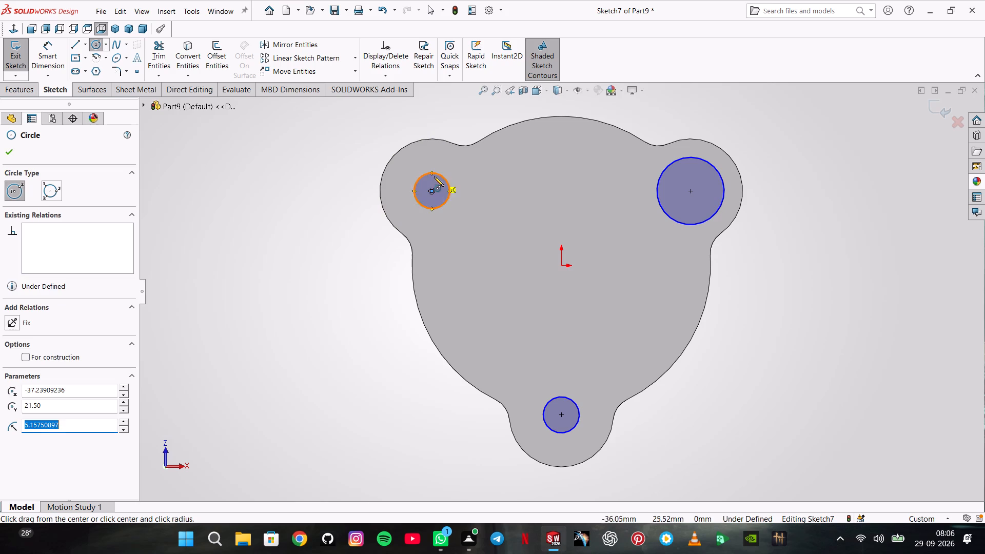
key("Escape")
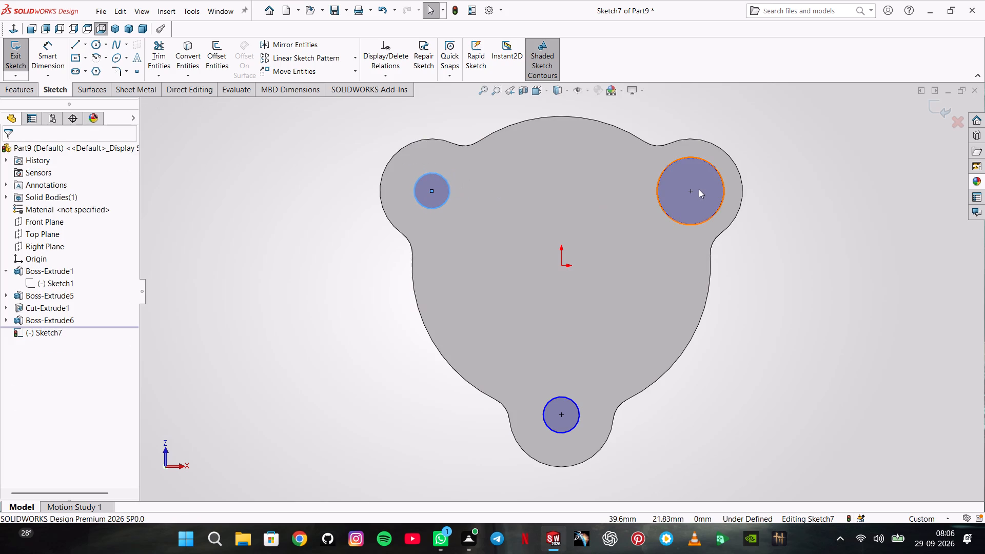
Make the three lobe circles equal in size and dimension their diameter to 11 mm.
left_click(699, 189, "shift")
left_click(559, 399, "shift")
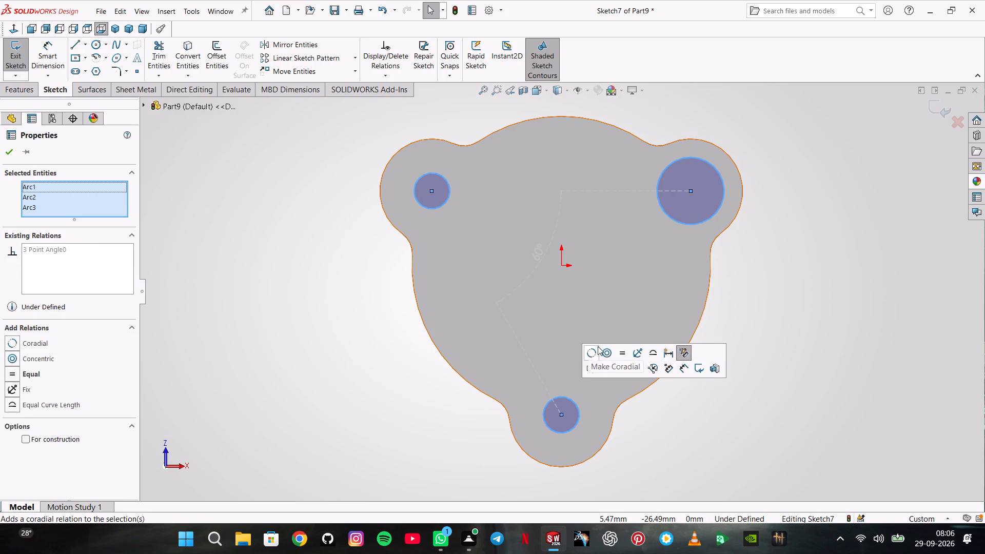
left_click(615, 354)
left_click(366, 340)
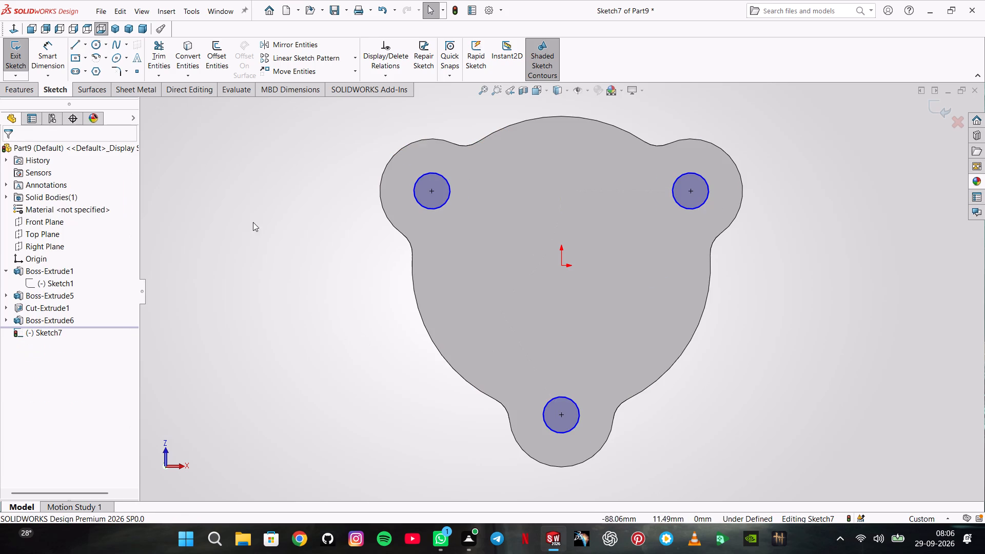
left_click(55, 67)
left_click(424, 209)
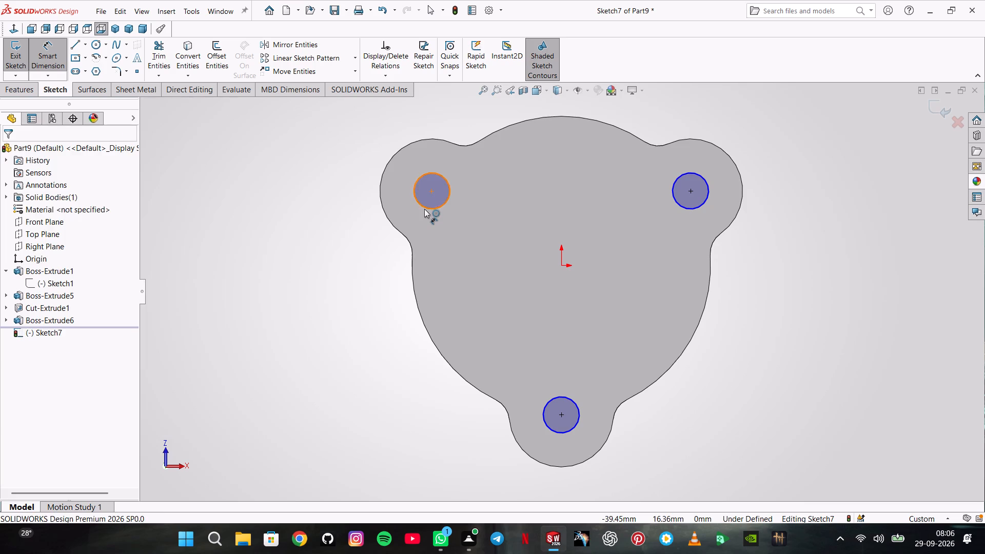
left_click(282, 205)
type("11")
key("Return")
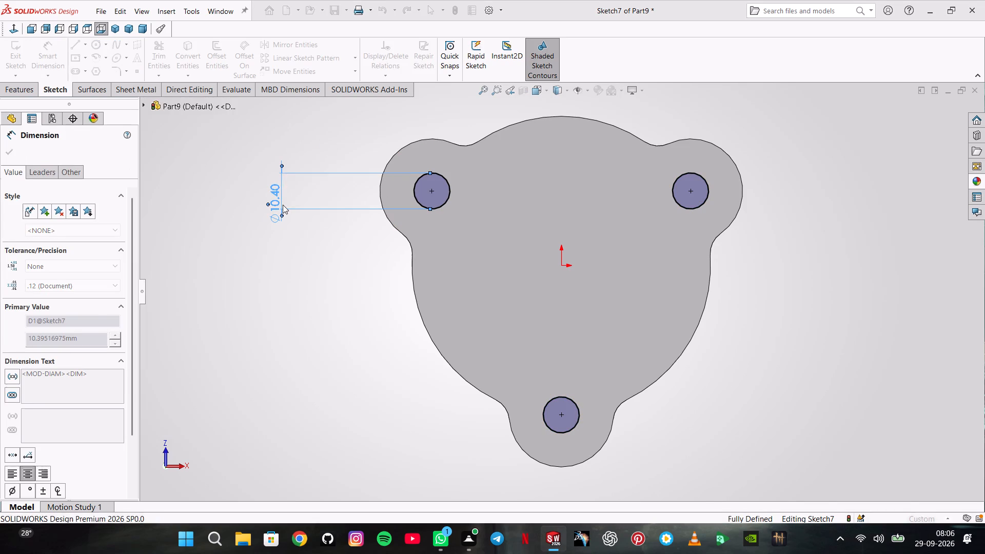
key("Return")
Draw a smaller concentric circle inside each 11 mm circle, with radii of about 2.1 mm, 2.8 mm and 2.7 mm.
scroll(283, 205, "up", 1)
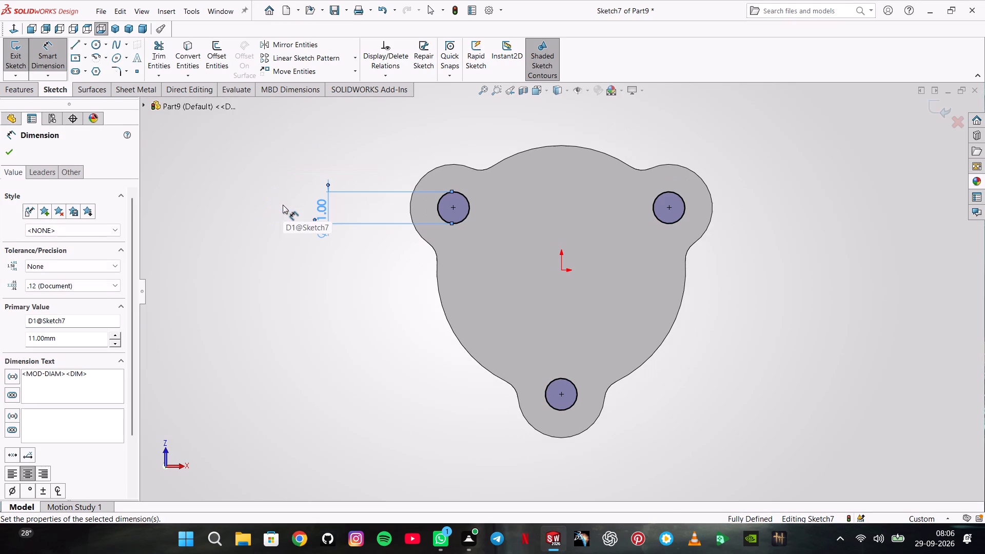
left_click(100, 48)
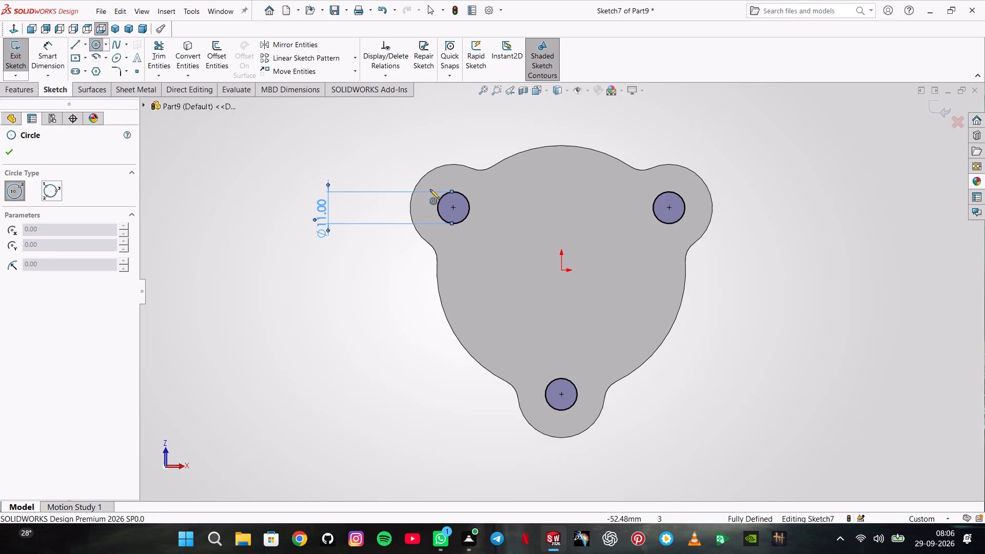
left_click(453, 206)
left_click(456, 214)
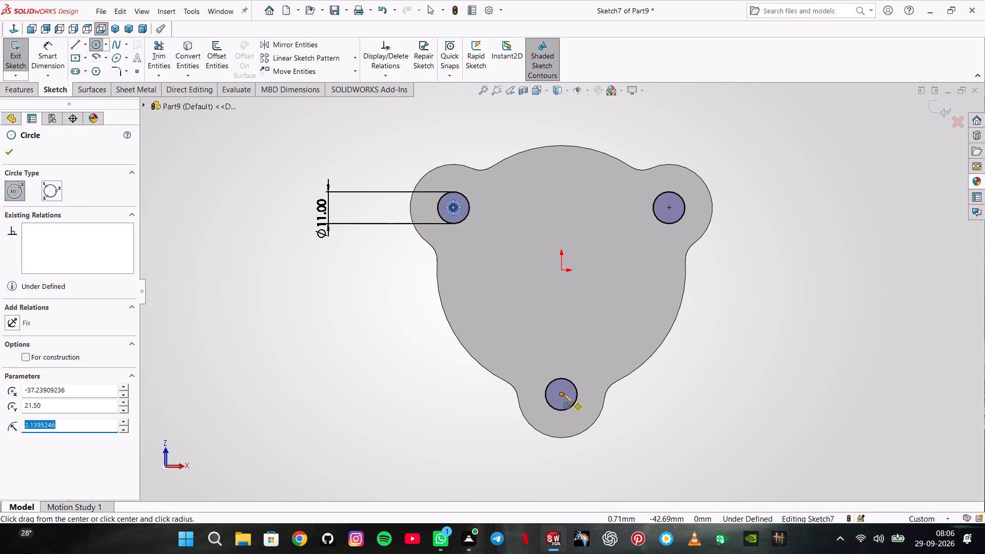
left_click(563, 393)
left_click(562, 386)
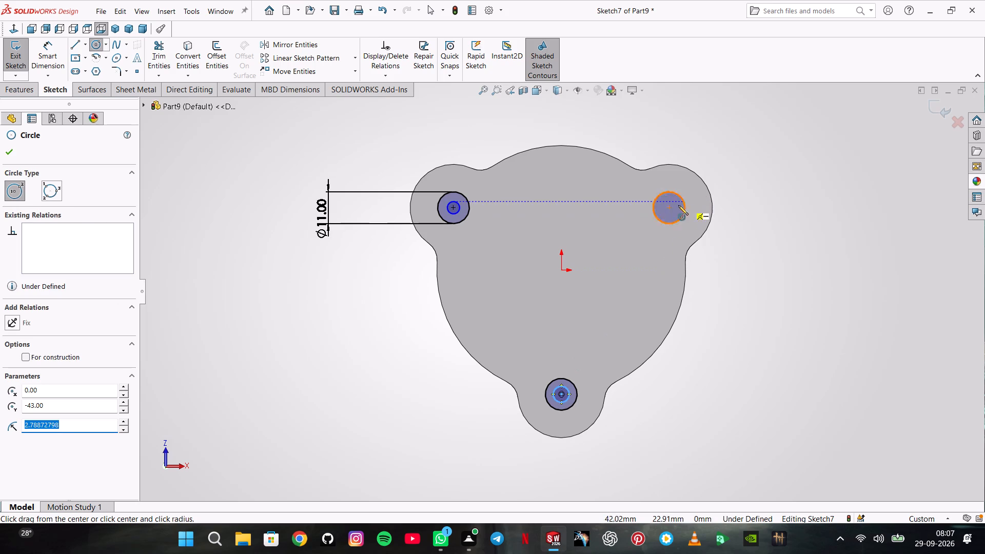
left_click(669, 210)
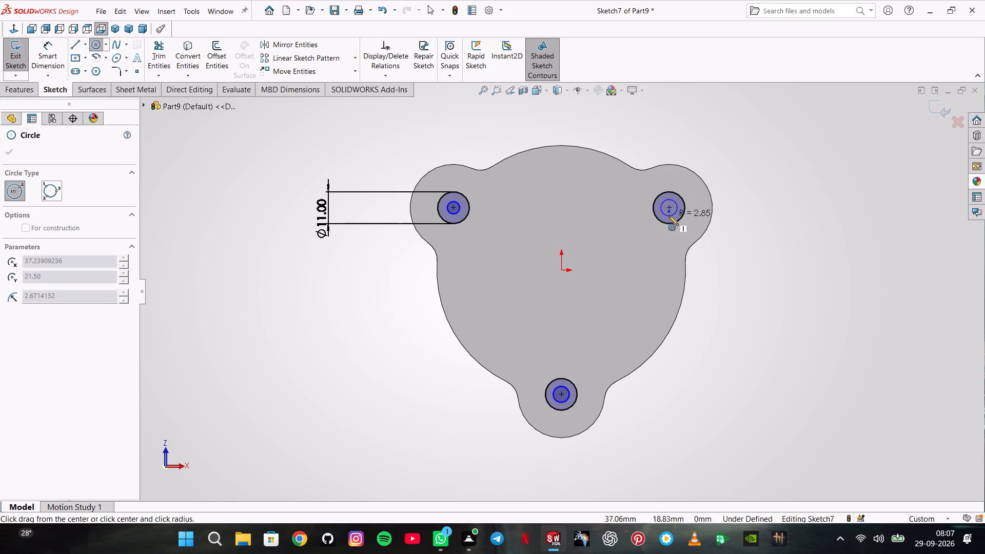
left_click(668, 215)
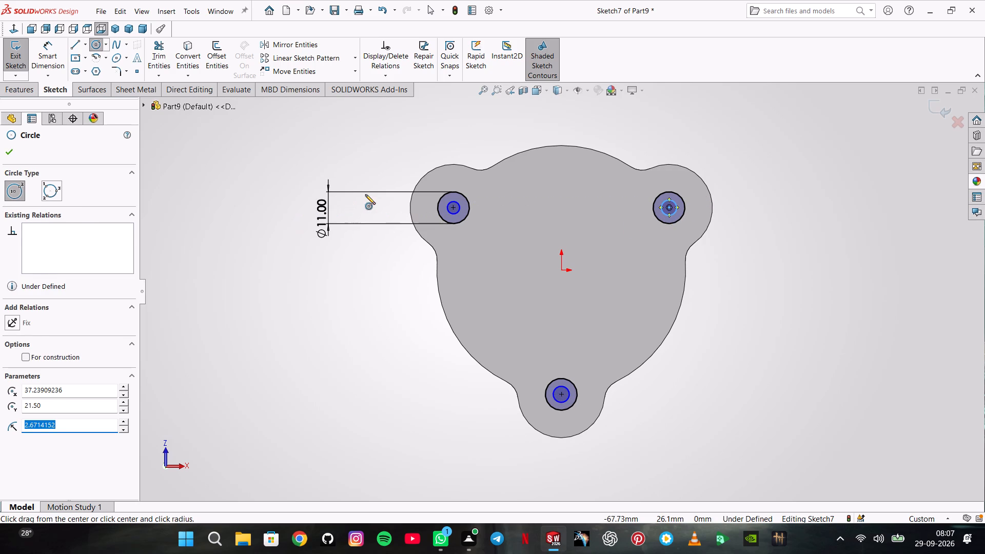
key("Escape")
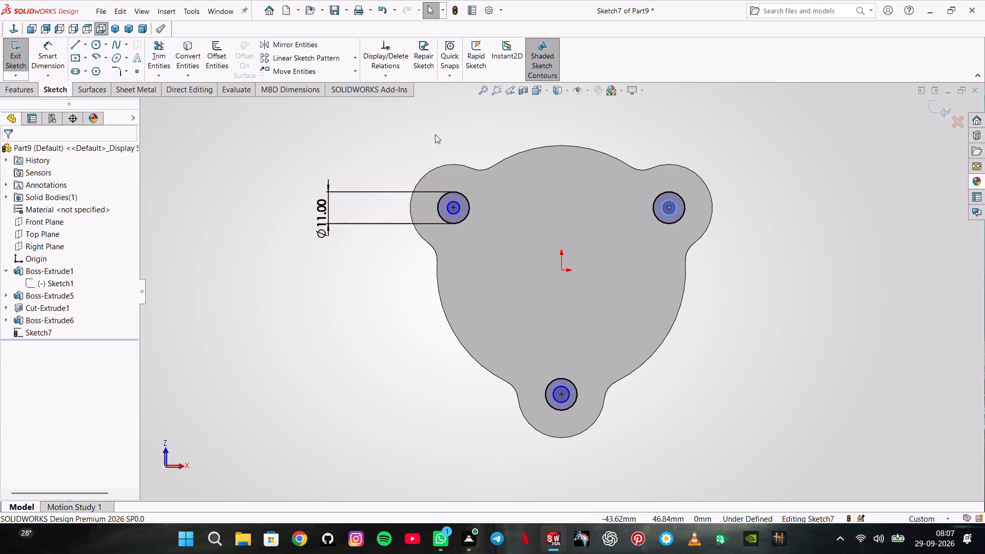
Dimension each of the three inner circles to a diameter of 6 mm.
middle_click_drag(502, 149, 566, 221)
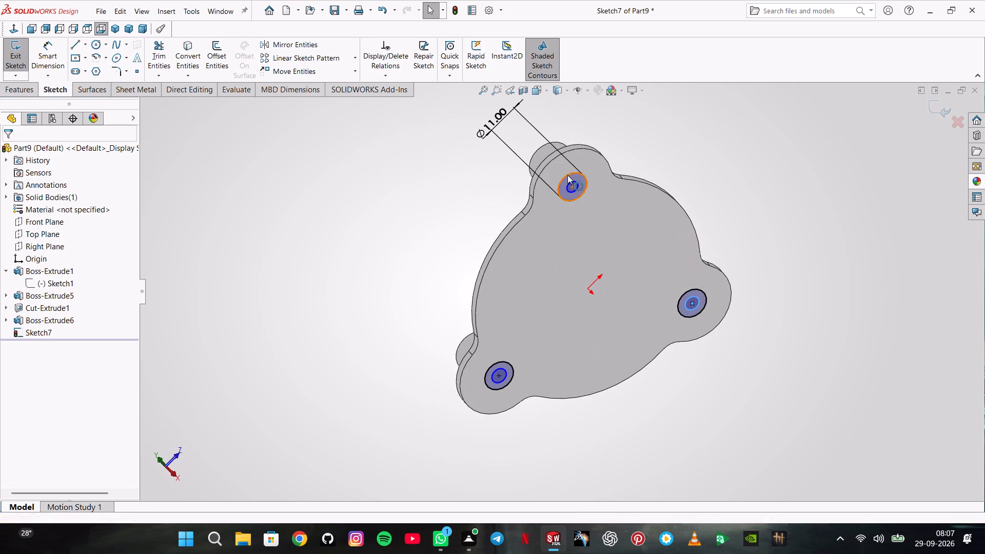
left_click(45, 65)
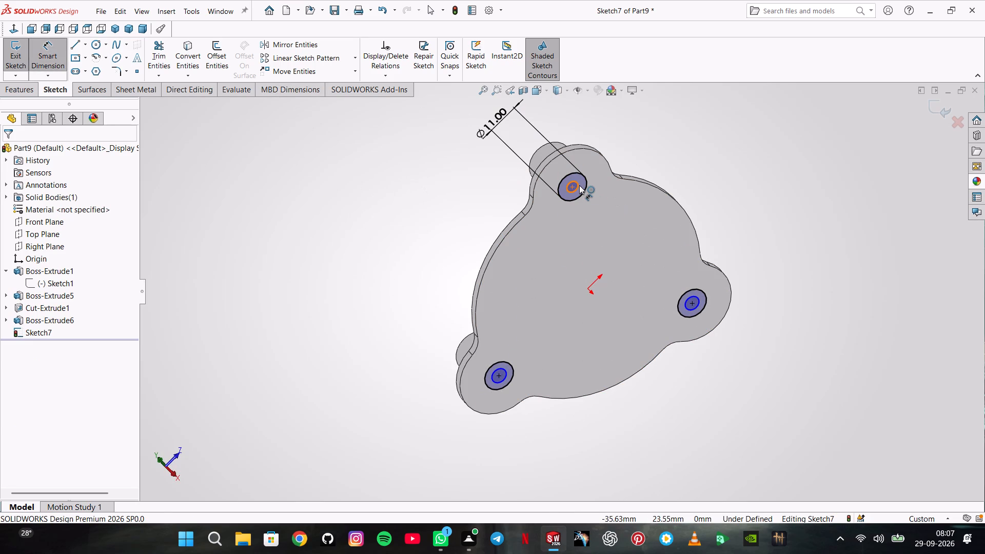
left_click(579, 185)
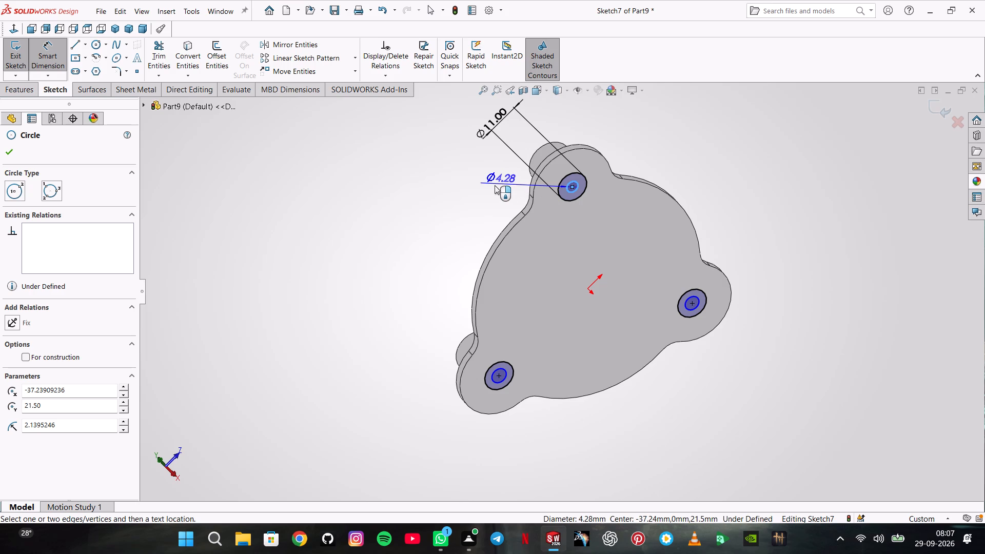
left_click(495, 185)
key("6")
key("Return")
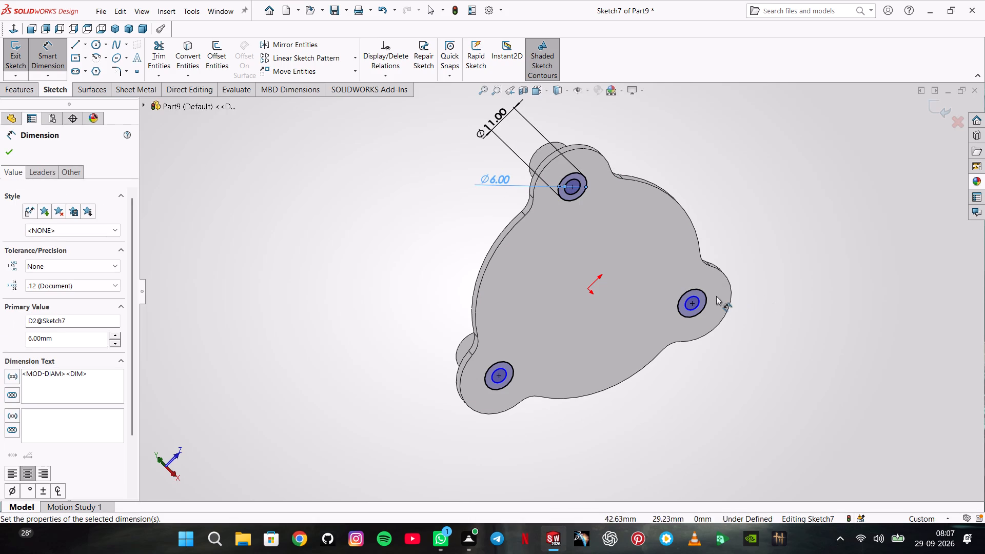
left_click(700, 303)
left_click(755, 308)
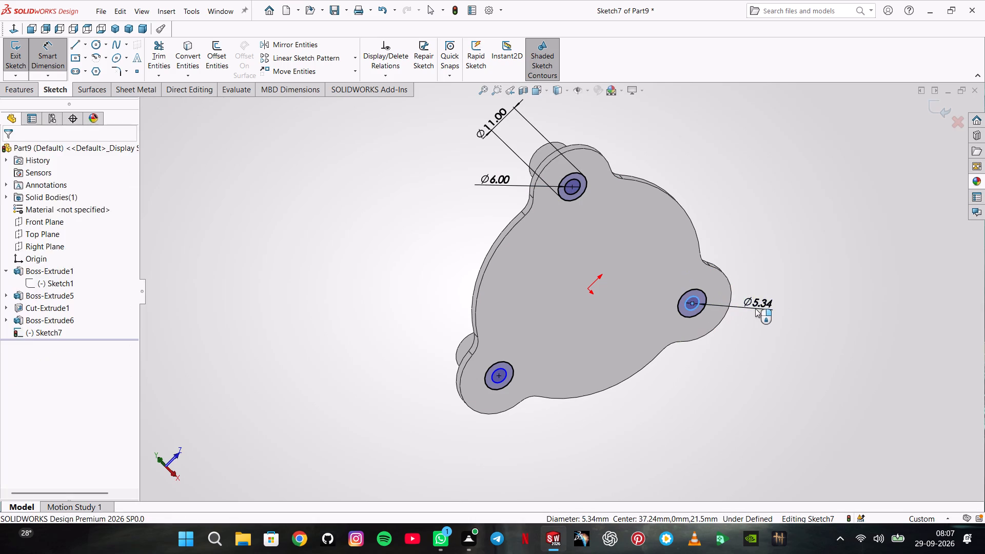
key("6")
key("Return")
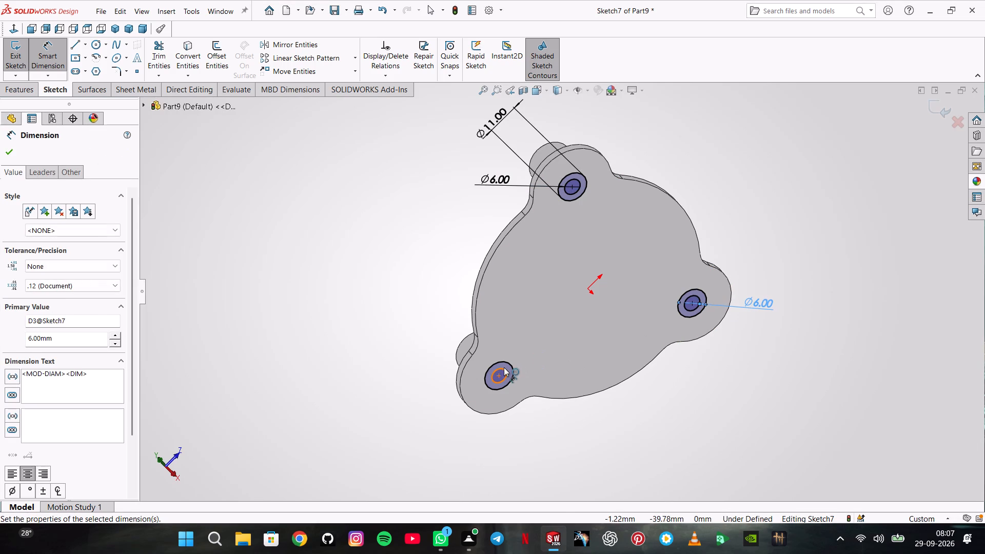
left_click(504, 367)
left_click(412, 348)
key("Return")
double_click(421, 348)
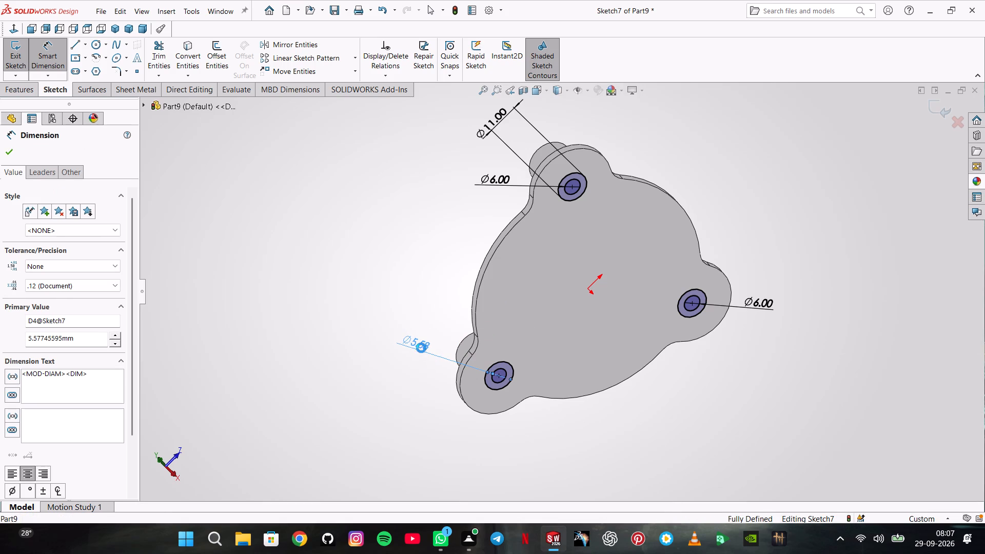
key("6")
key("Return")
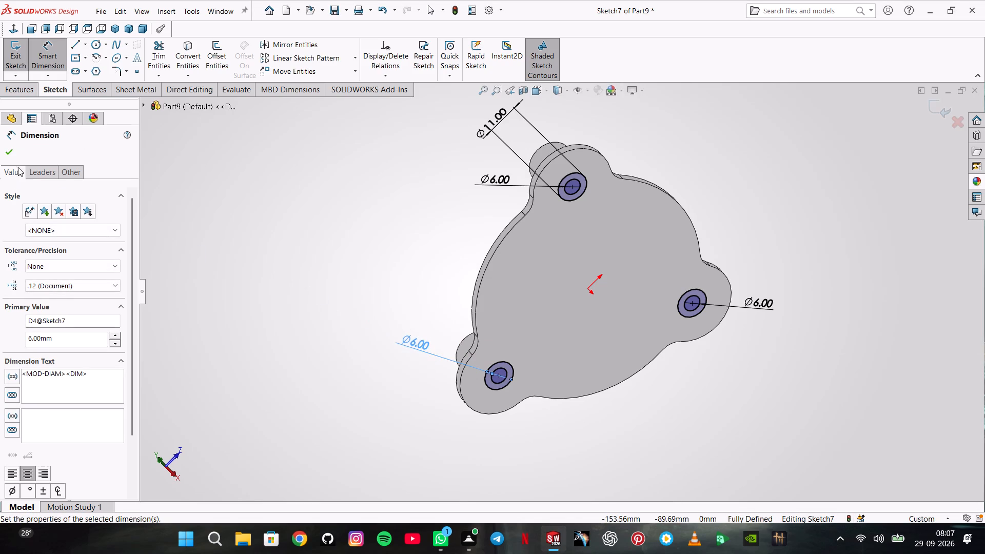
left_click(10, 153)
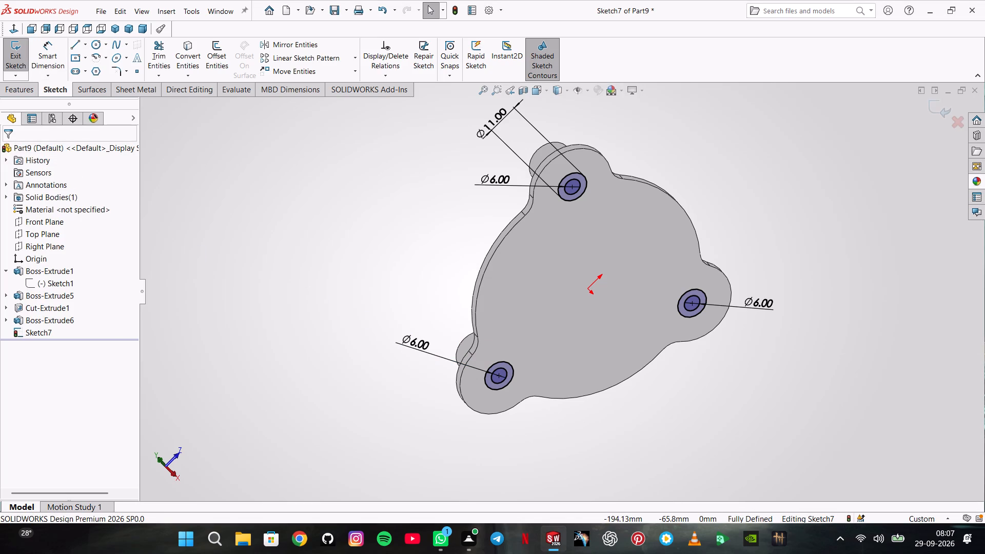
Cut the ring profiles between the 11 mm and 6 mm circles to a blind depth of 12 mm from the underside.
left_click(36, 95)
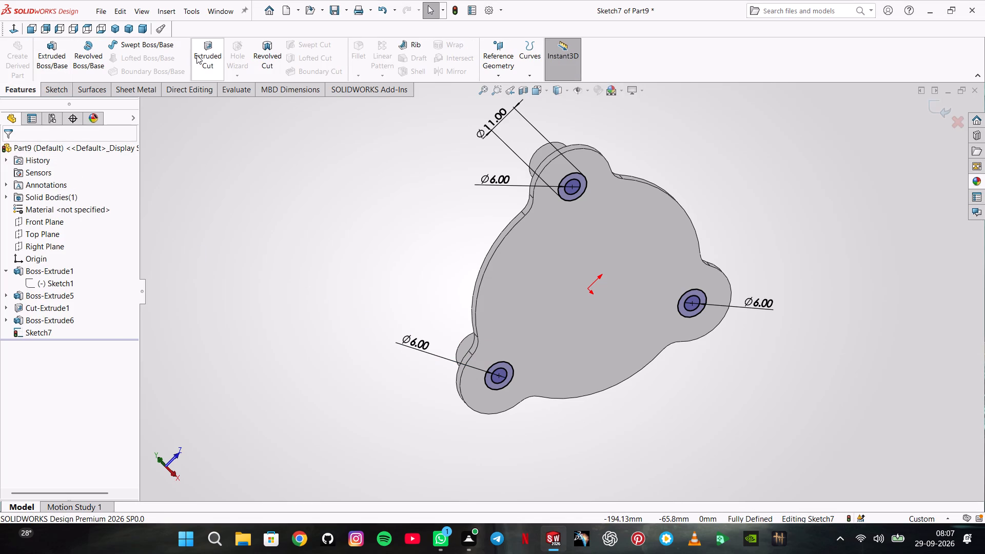
left_click(198, 55)
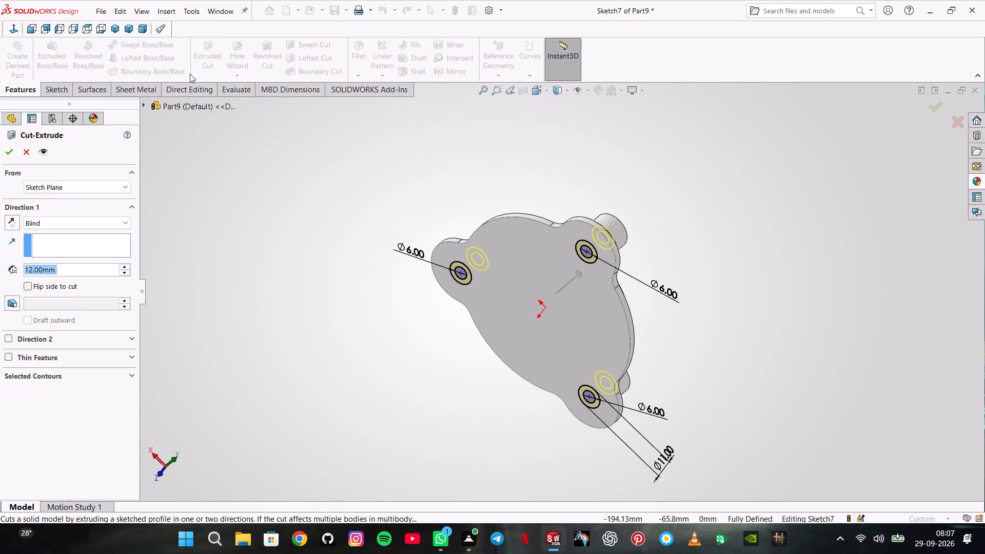
type("18")
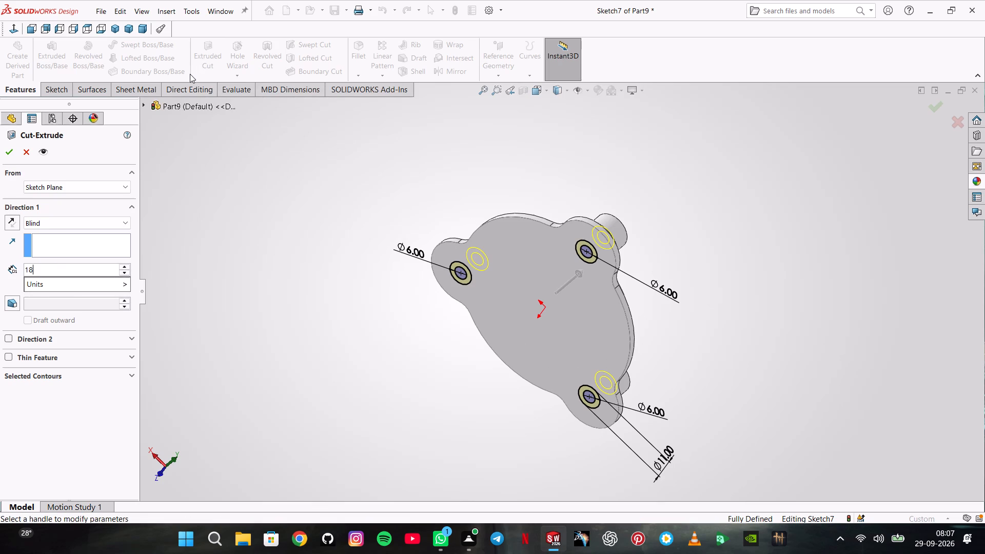
type("-6")
key("Return")
key("Return")
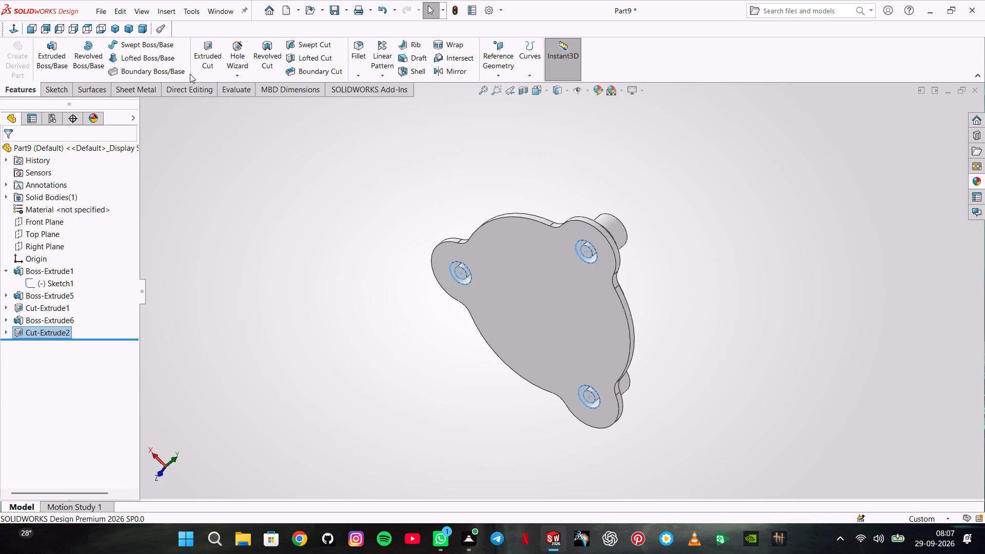
scroll(190, 74, "up", 2)
middle_click_drag(656, 241, 672, 204)
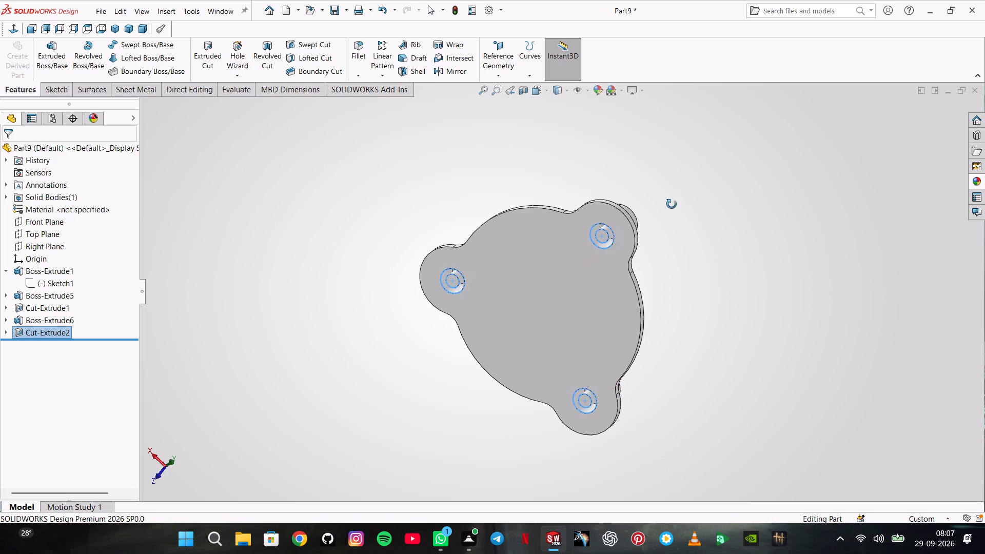
Sketch on the plate's underside face and convert the three 6 mm core faces inside the ring recesses into sketch circles.
middle_click_drag(672, 204, 692, 189)
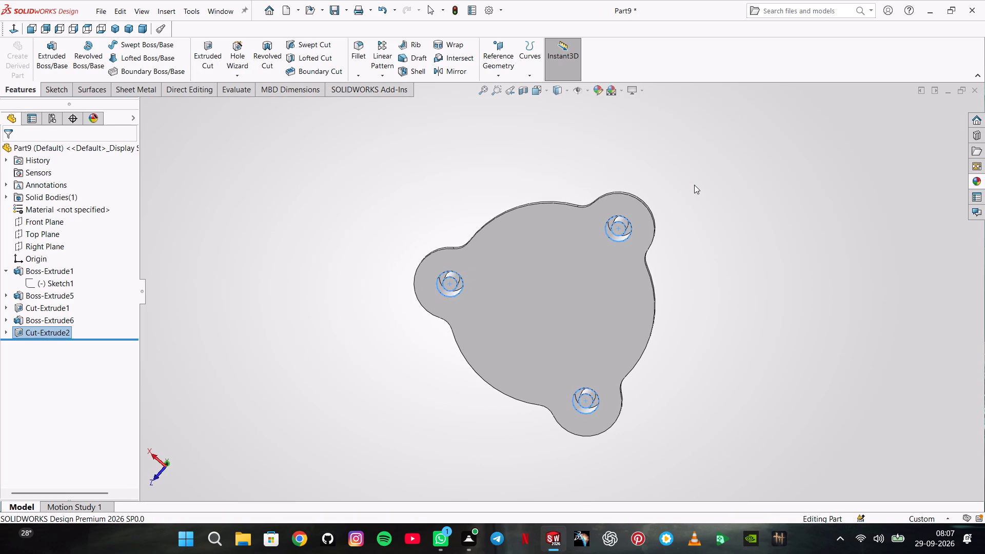
left_click(450, 161)
left_click(533, 261)
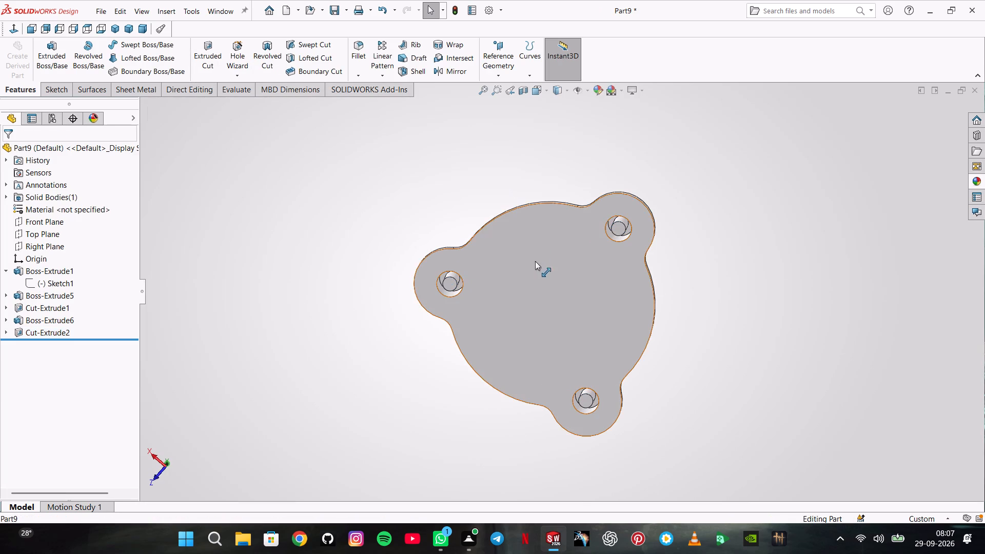
left_click(581, 230)
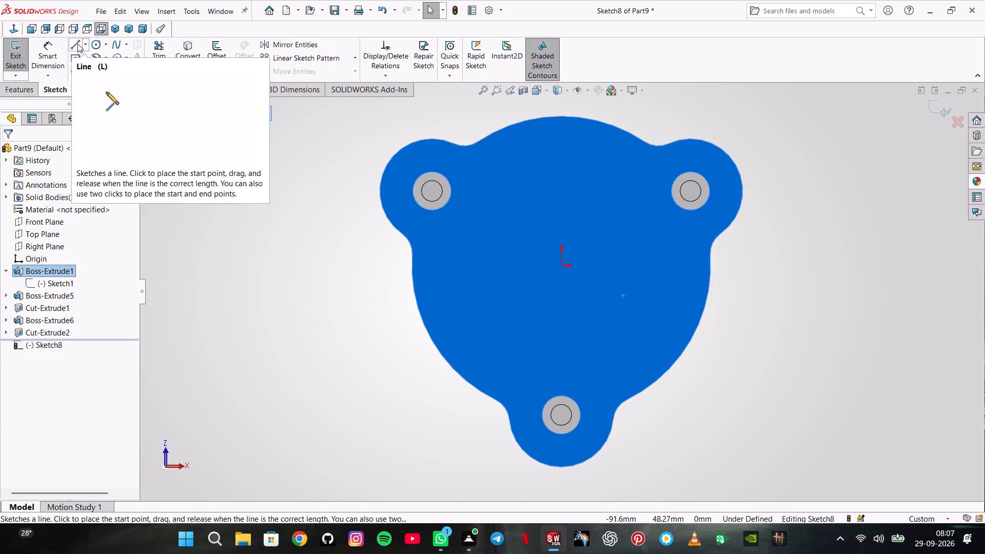
left_click(227, 203)
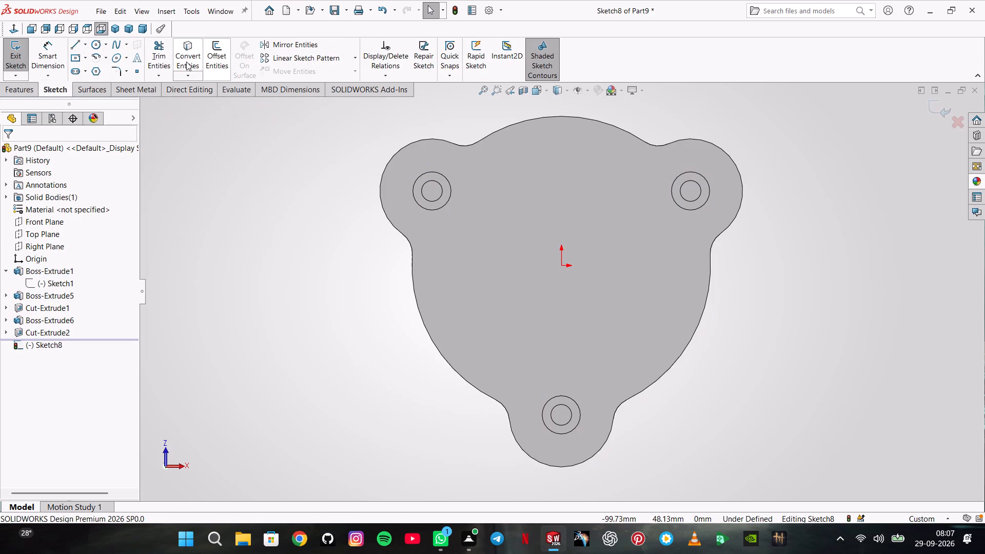
left_click(186, 62)
left_click(435, 189)
left_click(688, 188)
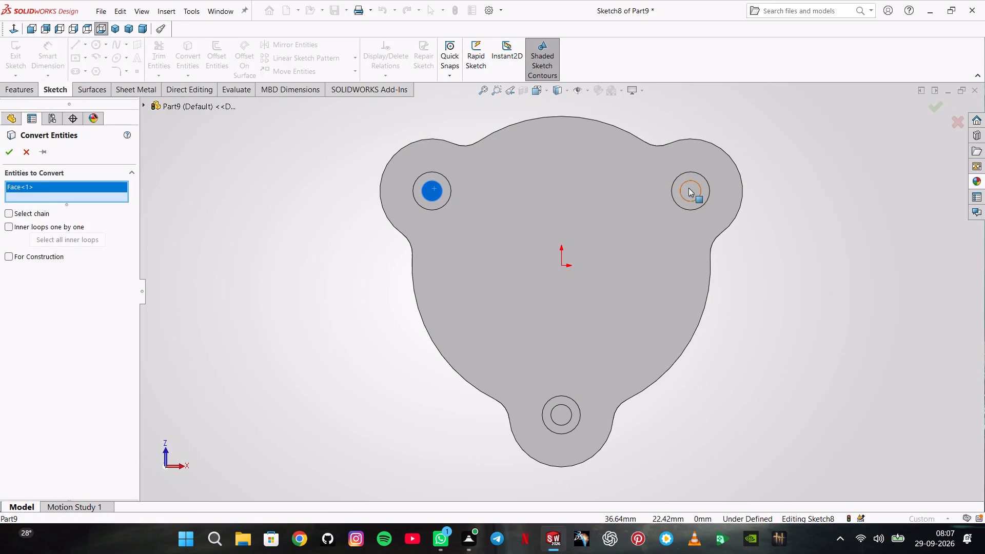
left_click(568, 412)
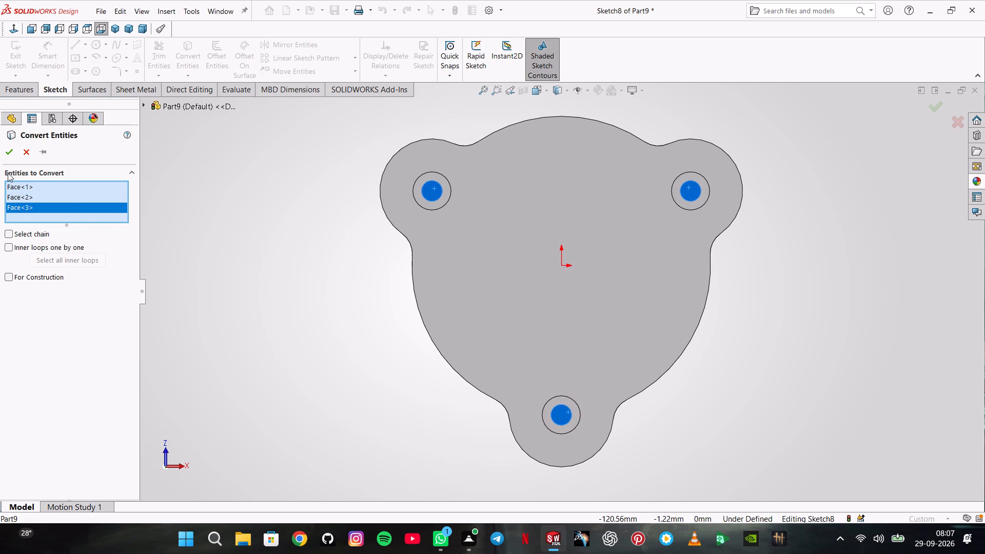
left_click(11, 150)
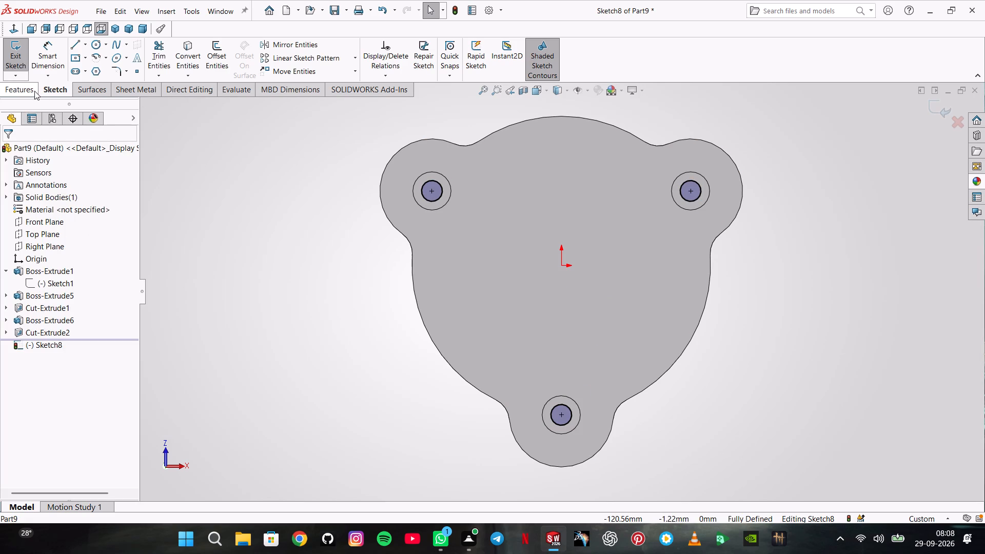
Cut the three converted 6 mm circles as an Extruded Cut with a blind depth of 22 mm.
left_click(34, 91)
left_click(210, 47)
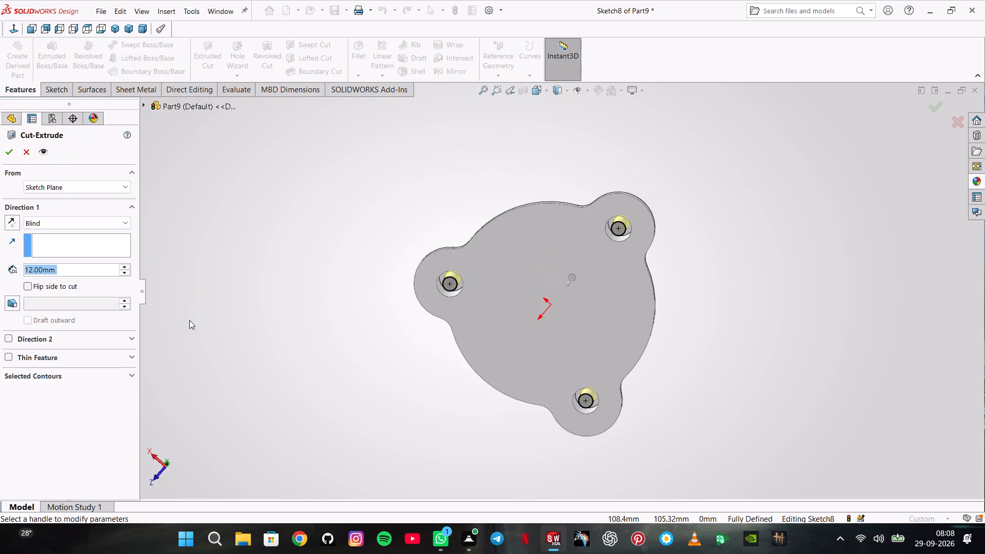
left_click(125, 267)
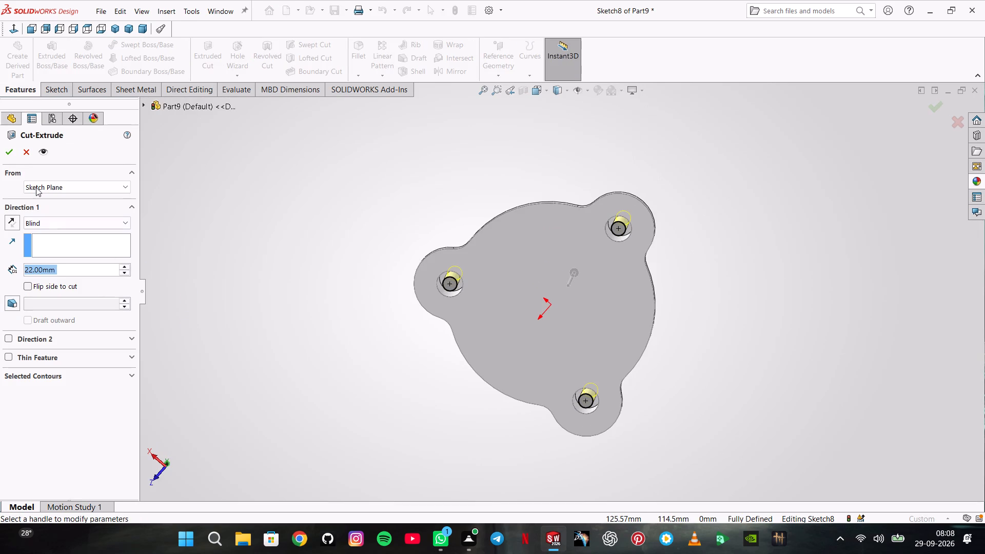
left_click(7, 157)
left_click(278, 222)
Set the isometric view and apply a medium grey colour from the standard swatches to the whole part.
middle_click_drag(278, 222, 373, 487)
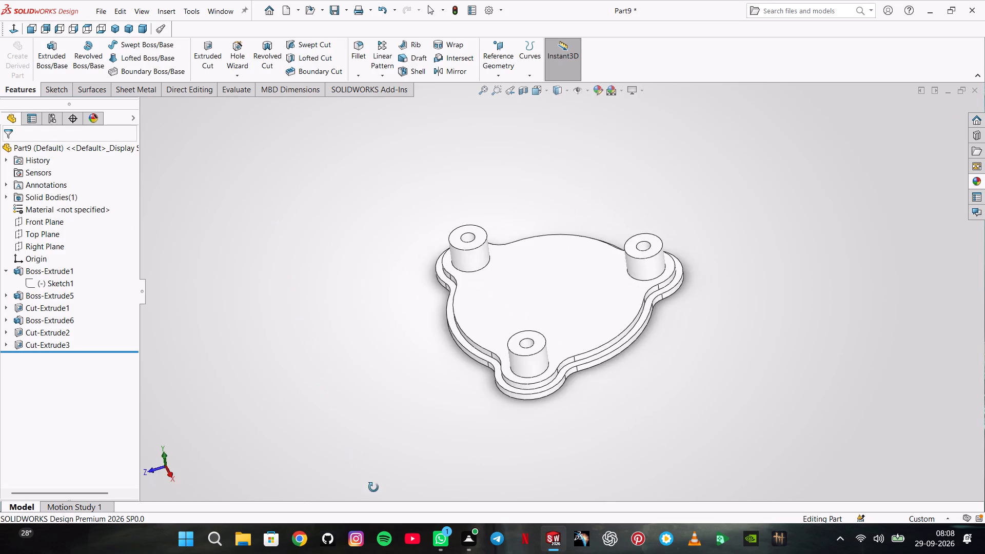
middle_click_drag(373, 487, 324, 257)
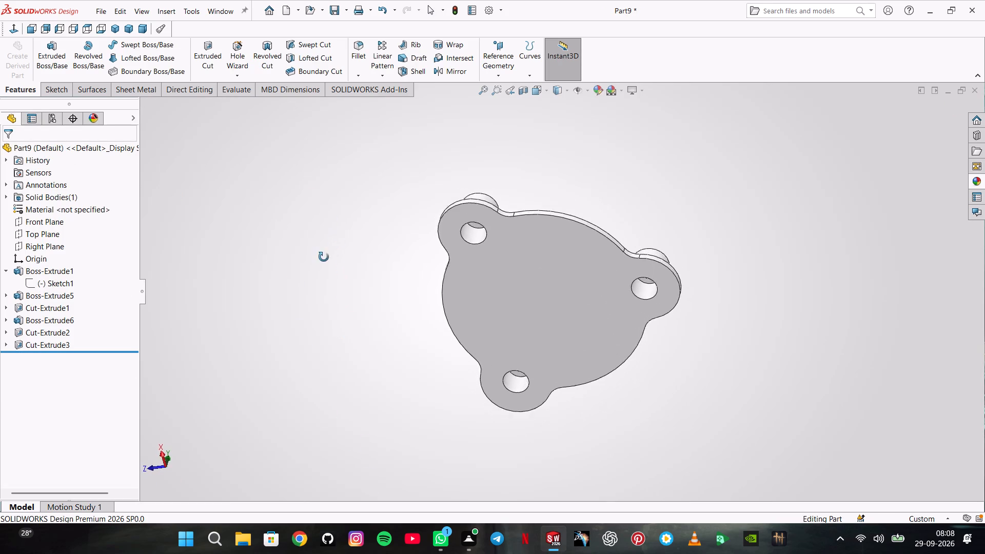
middle_click_drag(324, 257, 324, 264)
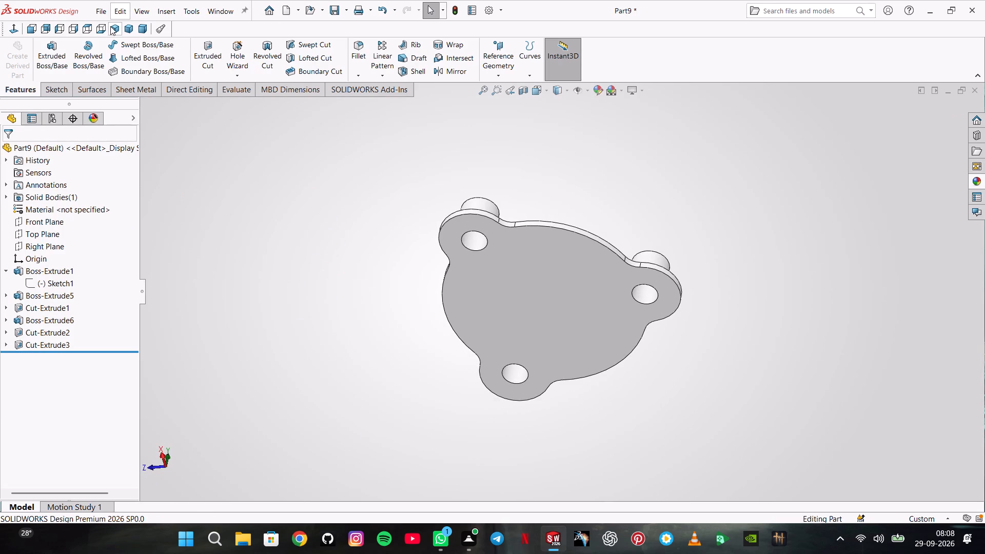
left_click(111, 26)
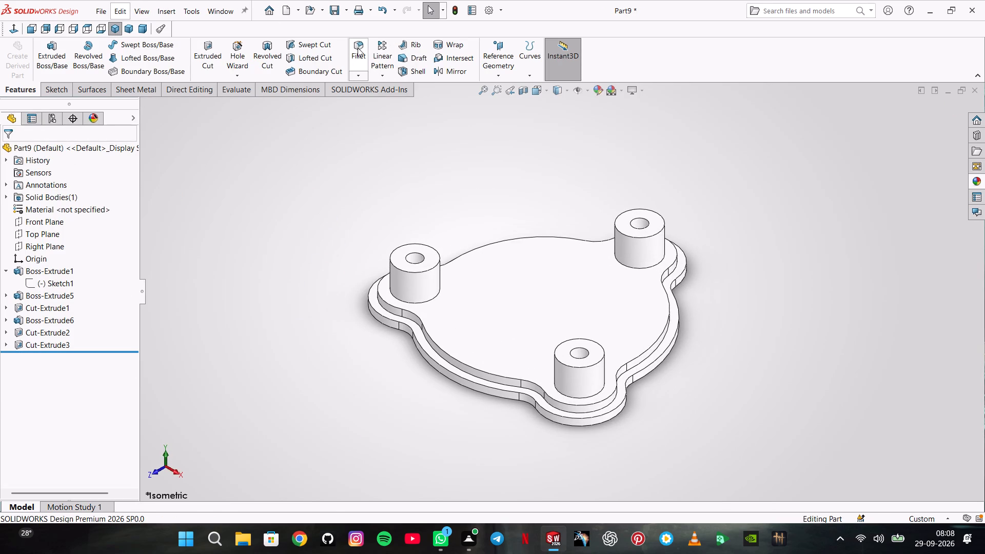
left_click(601, 92)
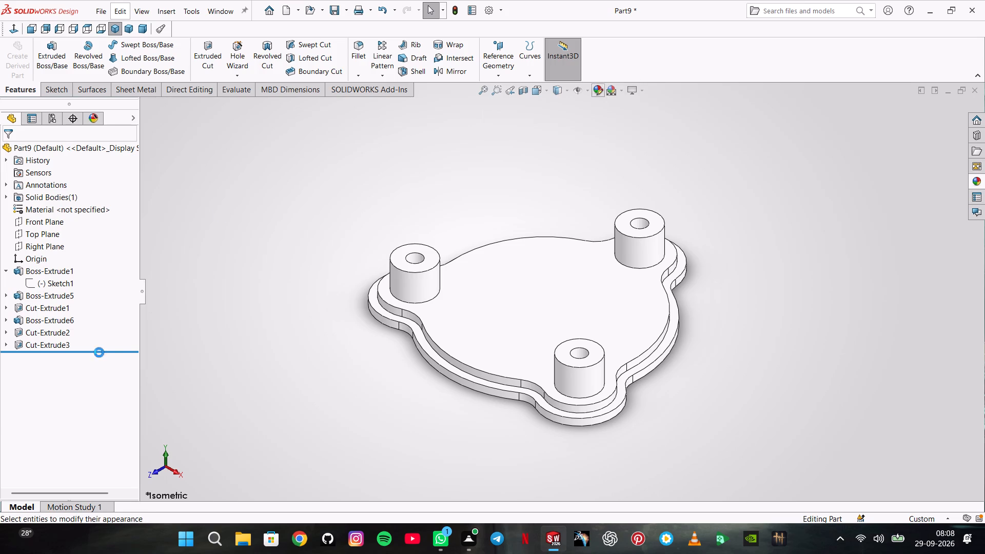
left_click(113, 418)
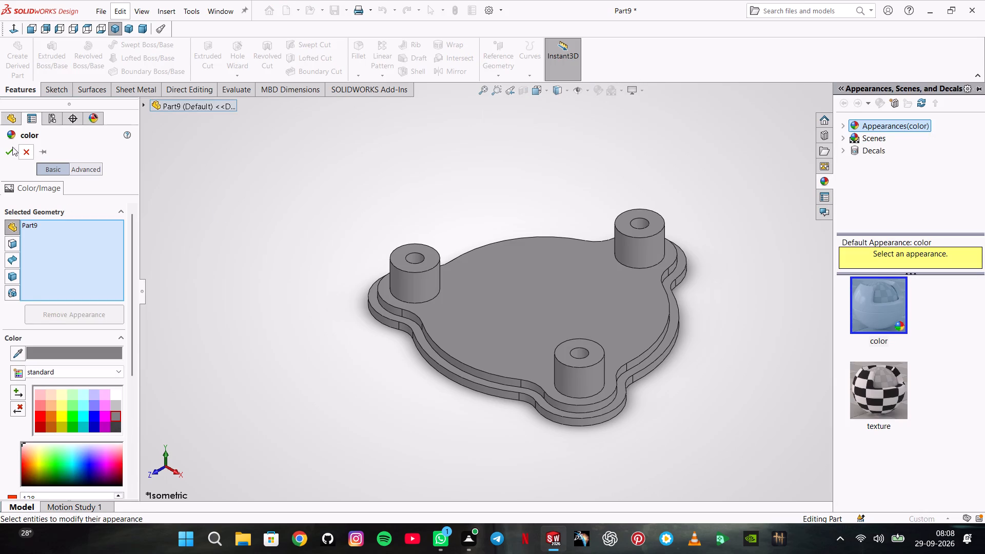
left_click(8, 151)
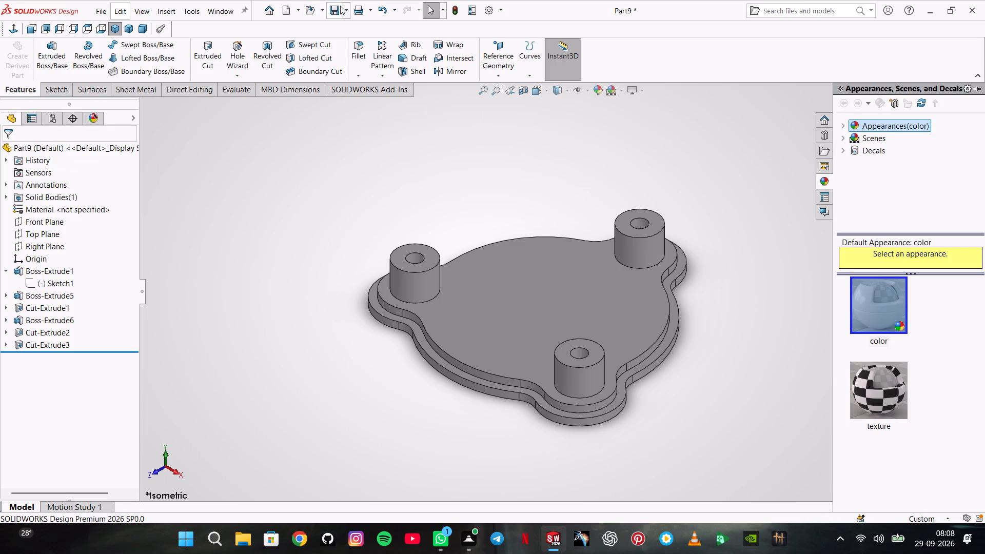
Save the part as Part4 in the Practice Problems 2 folder.
left_click(340, 7)
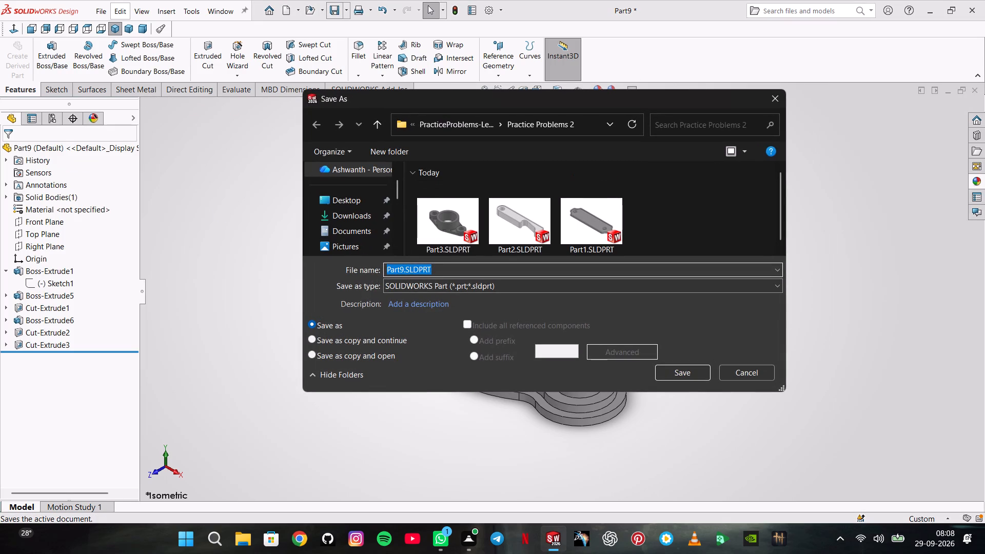
left_click(404, 266)
key("BackSpace")
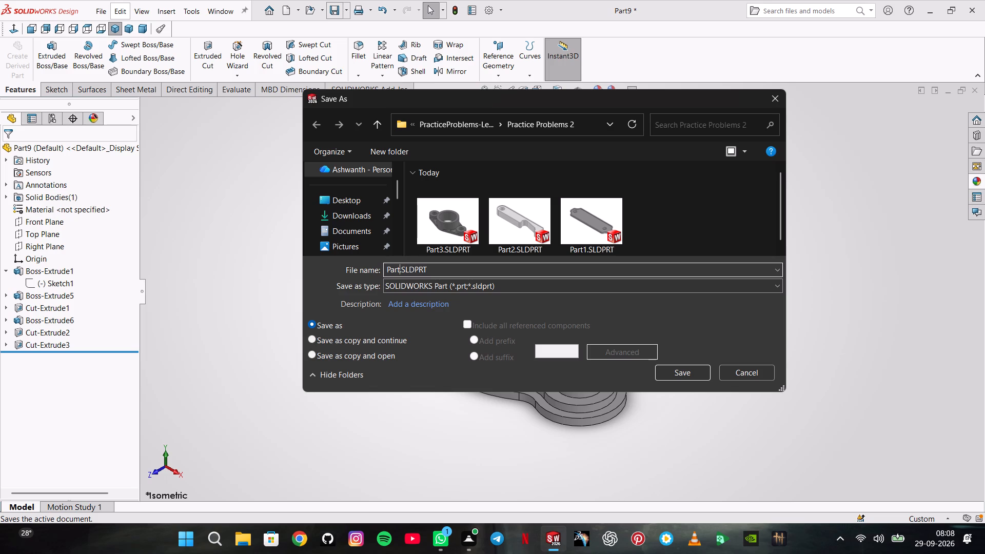
key("4")
key("Return")
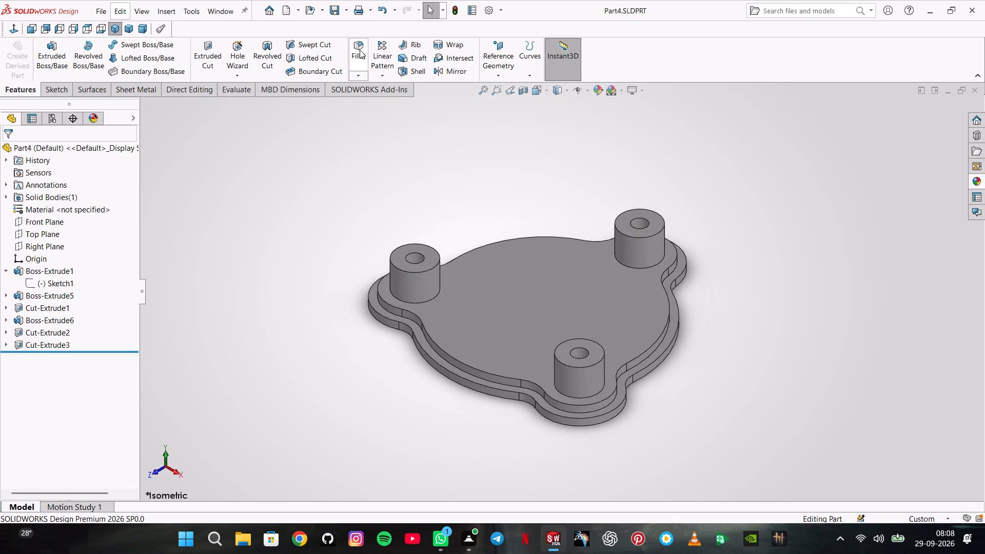
Save a copy of Part4 in Adobe Portable Document Format (*.pdf) in the same folder.
left_click(345, 12)
left_click(352, 34)
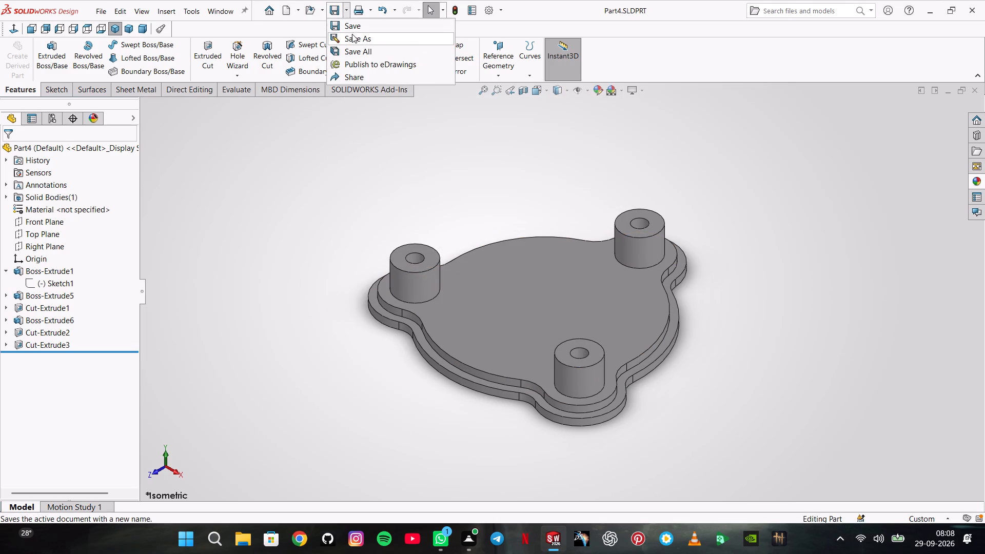
left_click(448, 285)
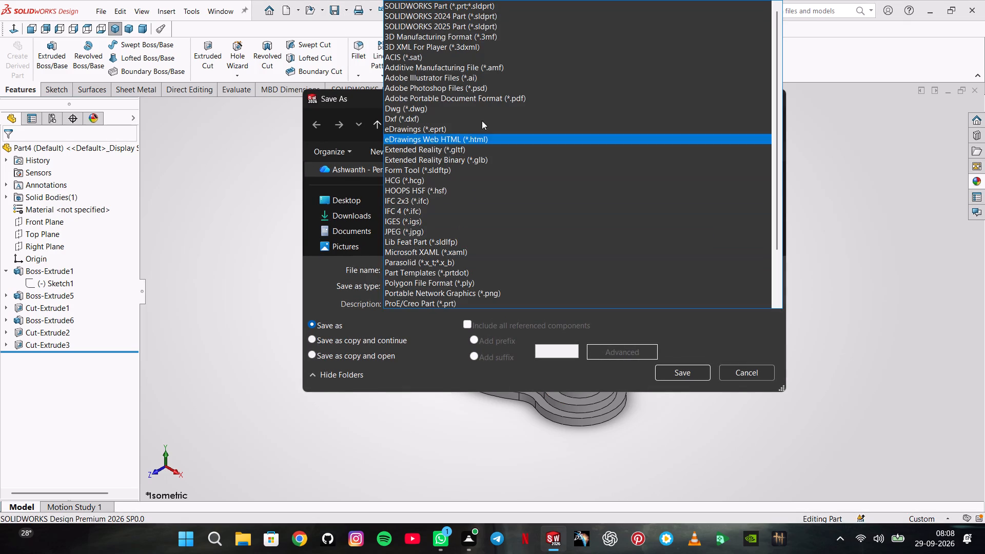
left_click(487, 98)
left_click(663, 386)
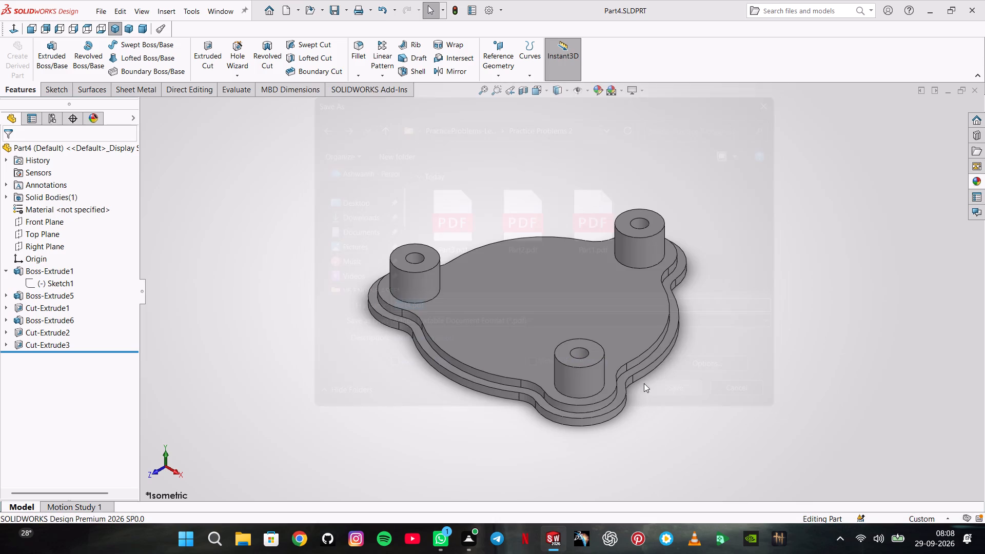